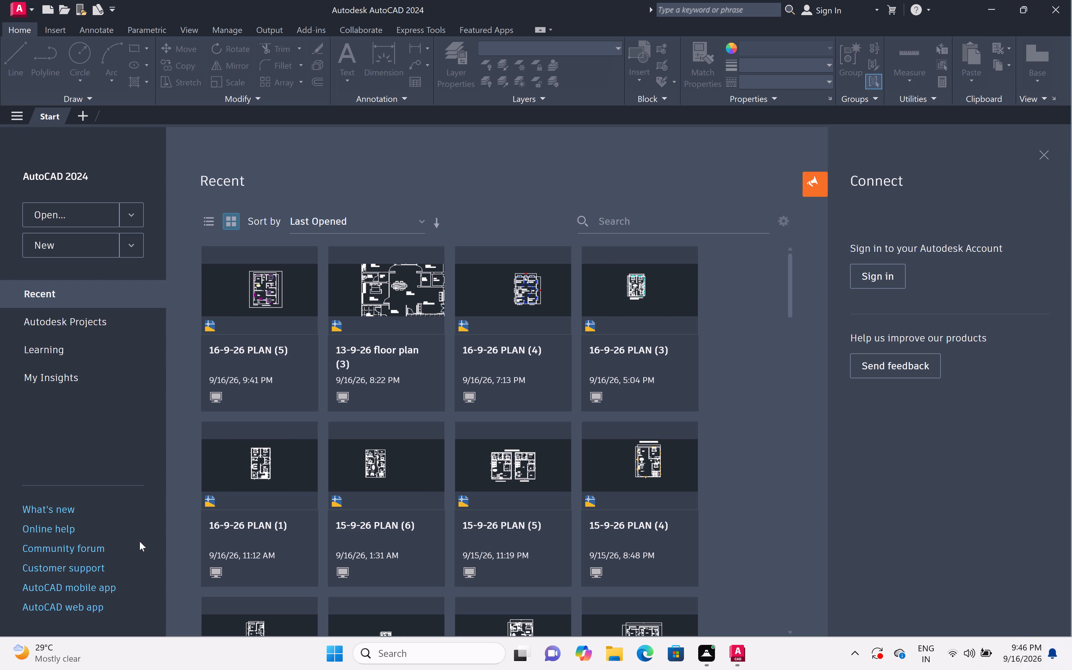
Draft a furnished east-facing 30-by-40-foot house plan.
Create a new blank drawing.
left_click(95, 242)
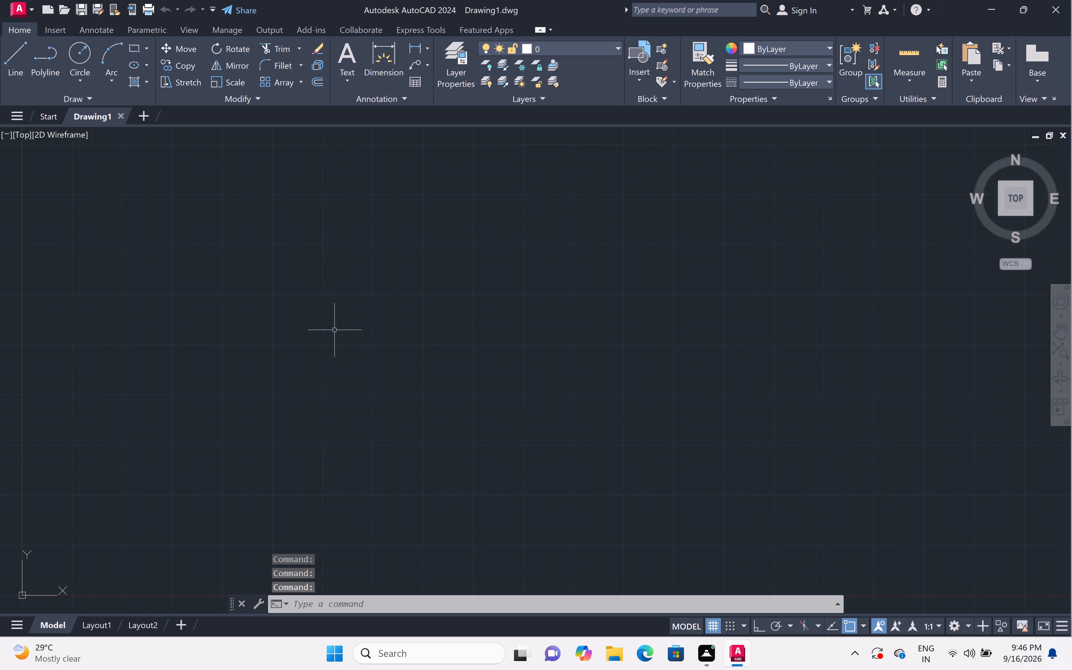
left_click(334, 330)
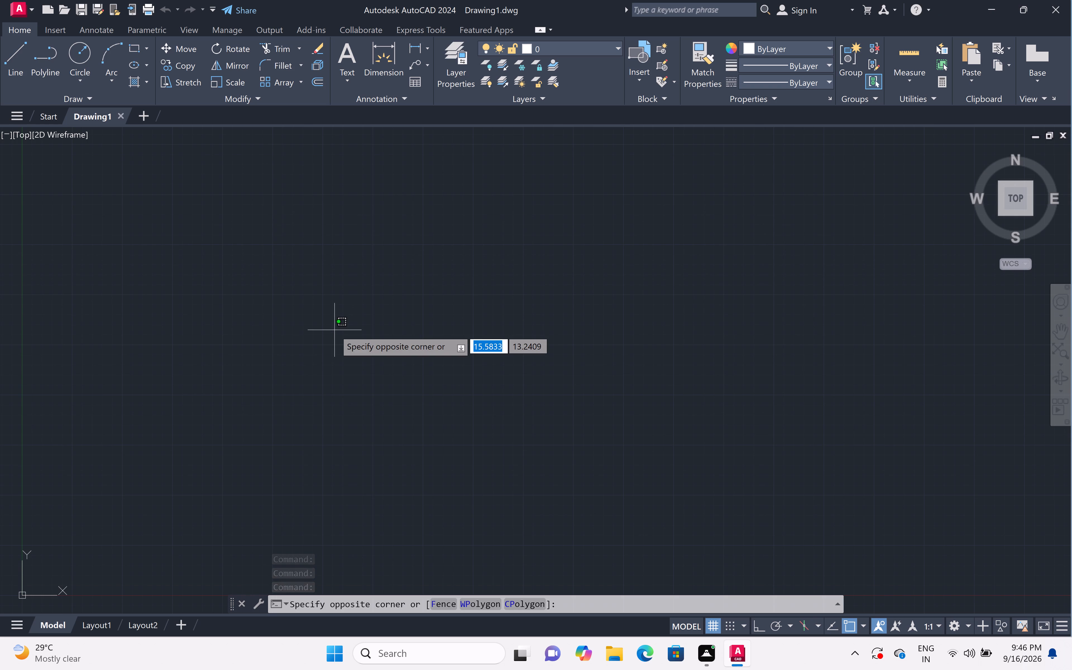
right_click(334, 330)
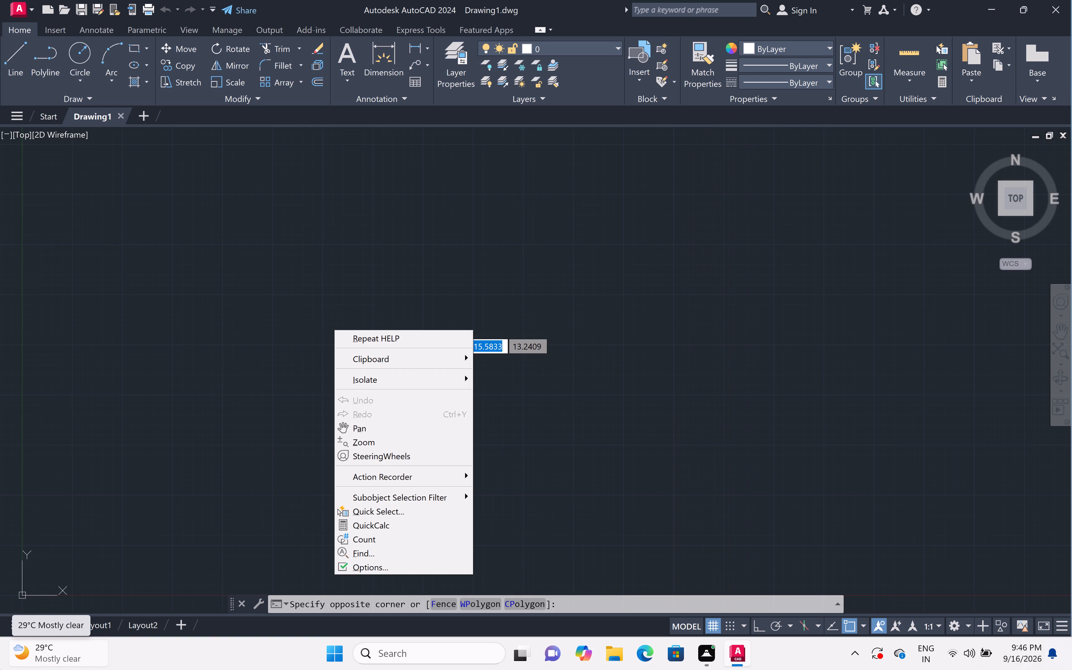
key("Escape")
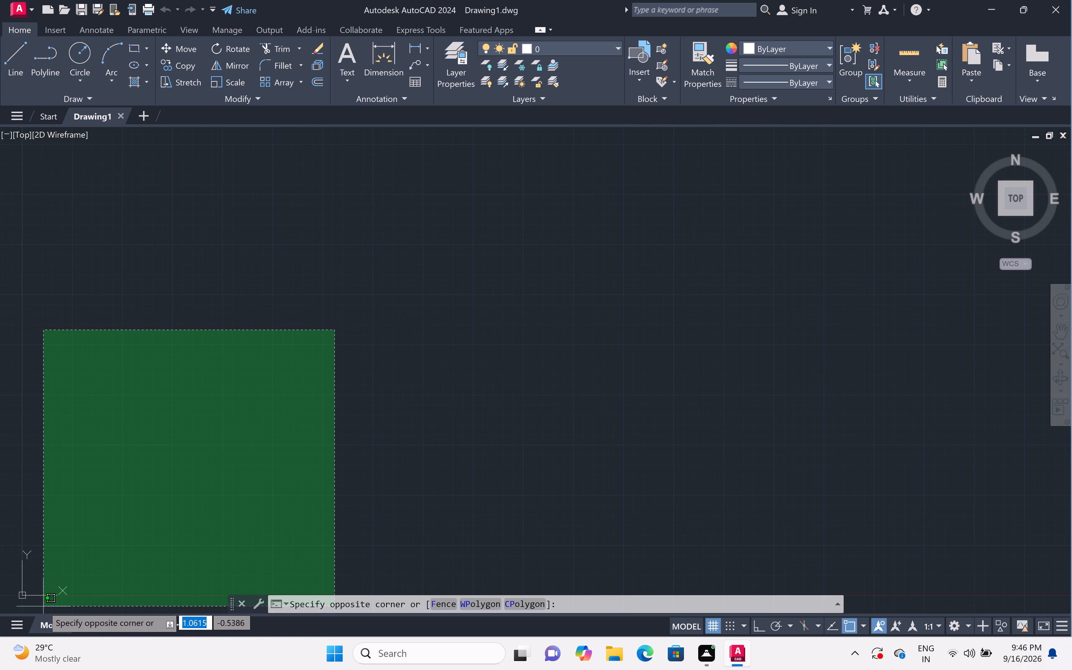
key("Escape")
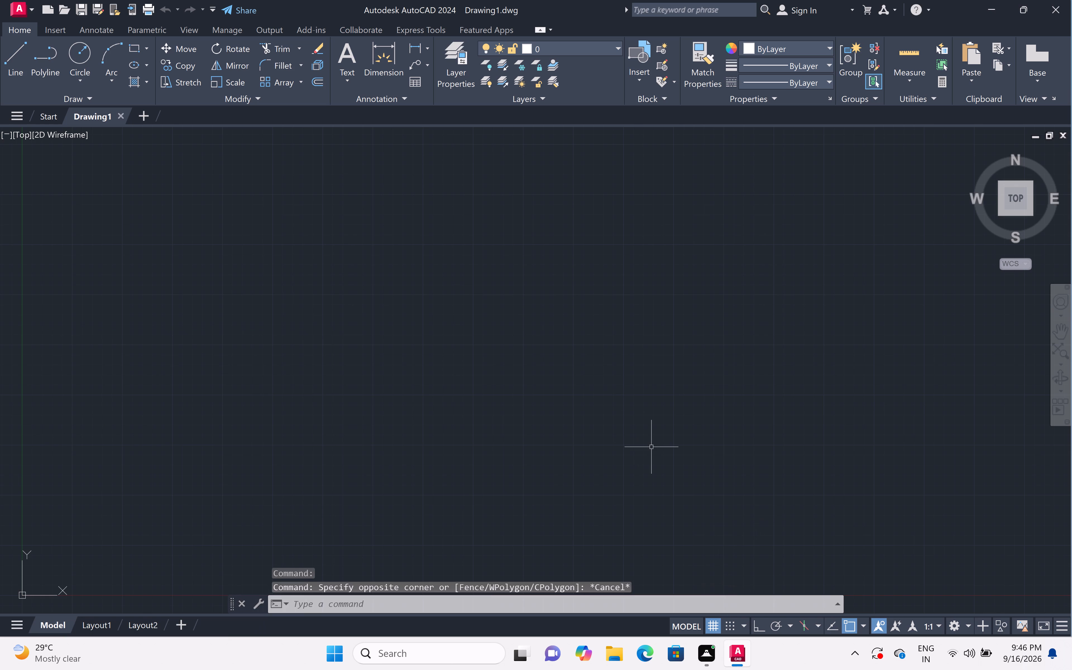
Set the drawing units to Engineering length type with 0'-0.0" precision.
type("un")
key("space")
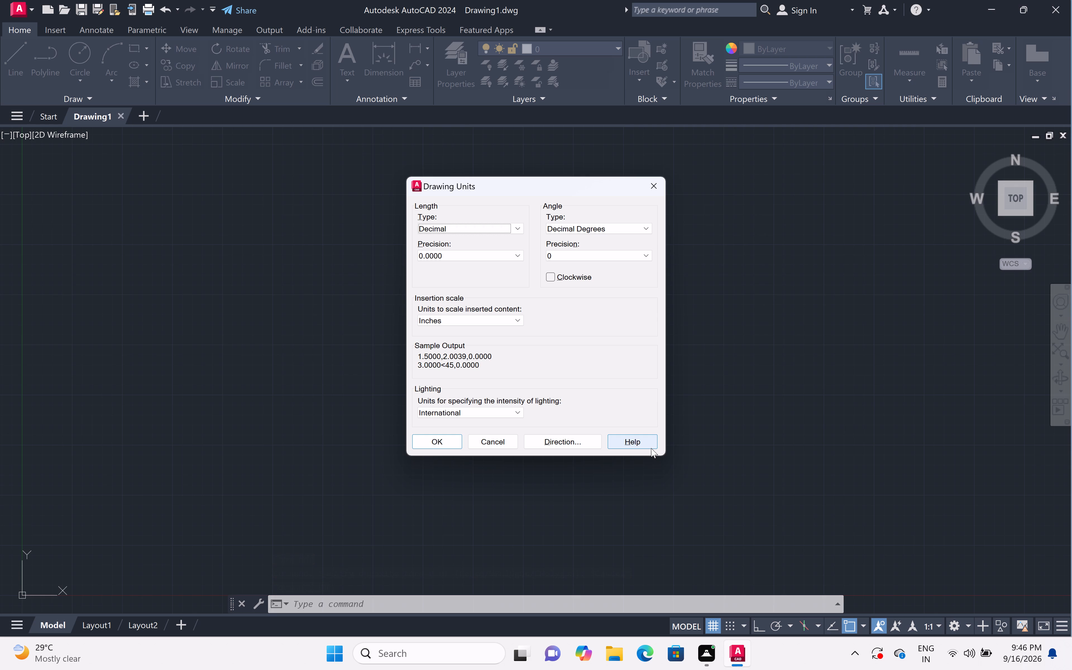
left_click(520, 226)
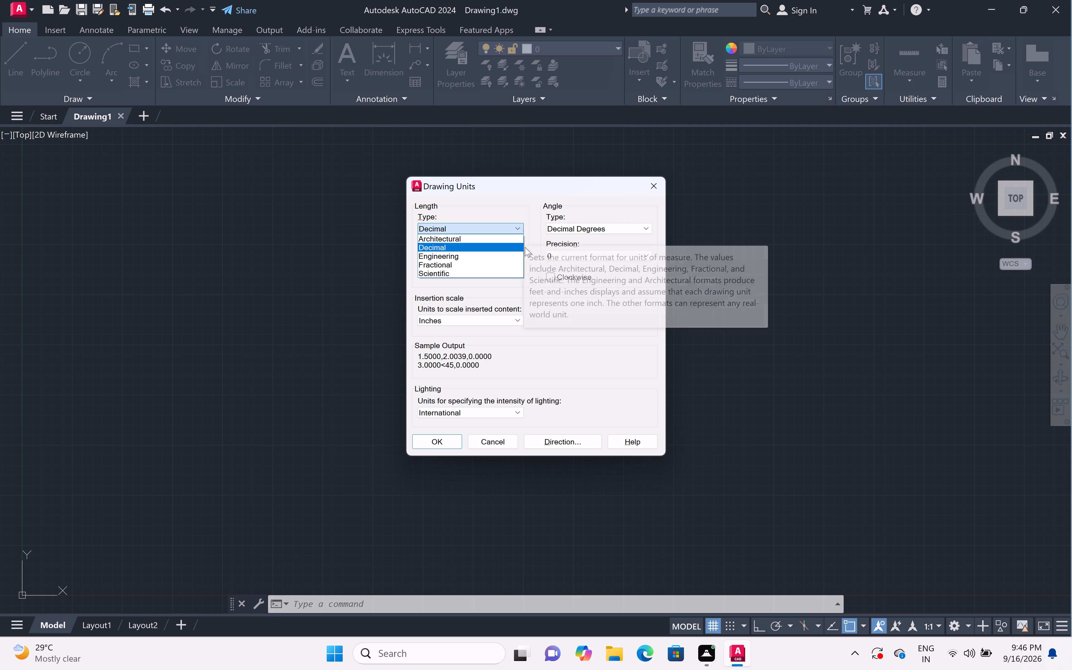
left_click(504, 255)
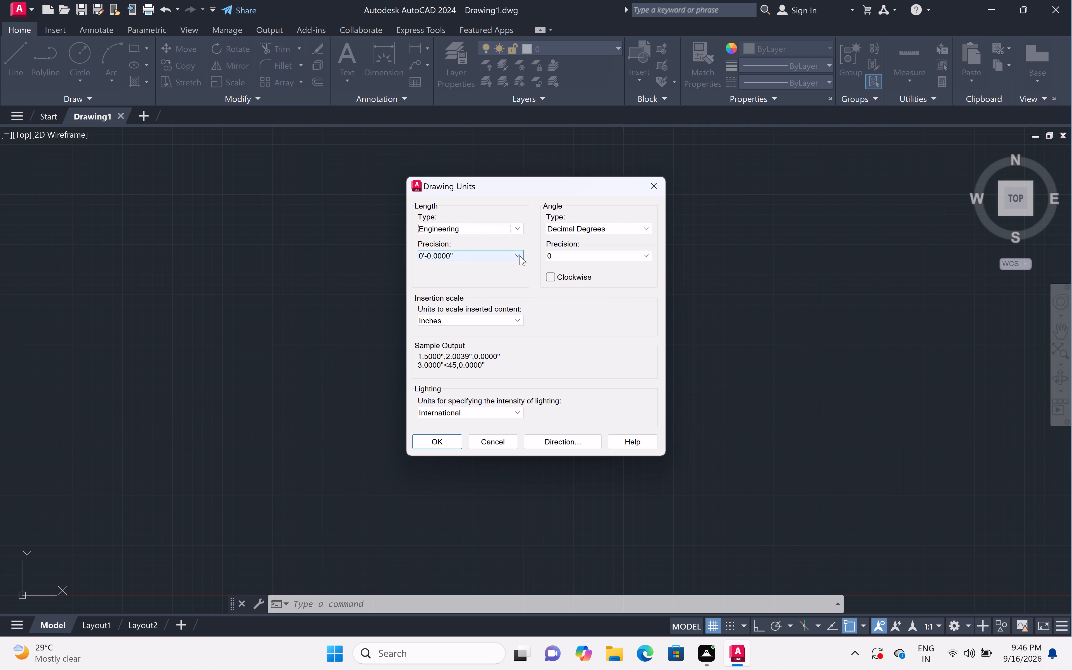
left_click(520, 255)
left_click(513, 276)
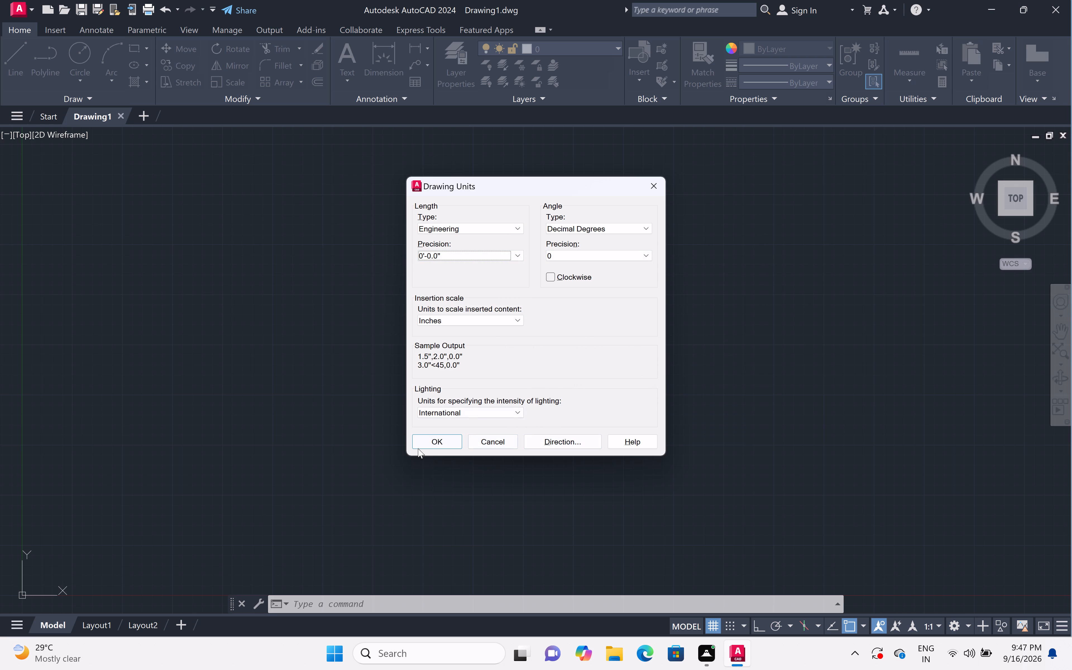
left_click(448, 437)
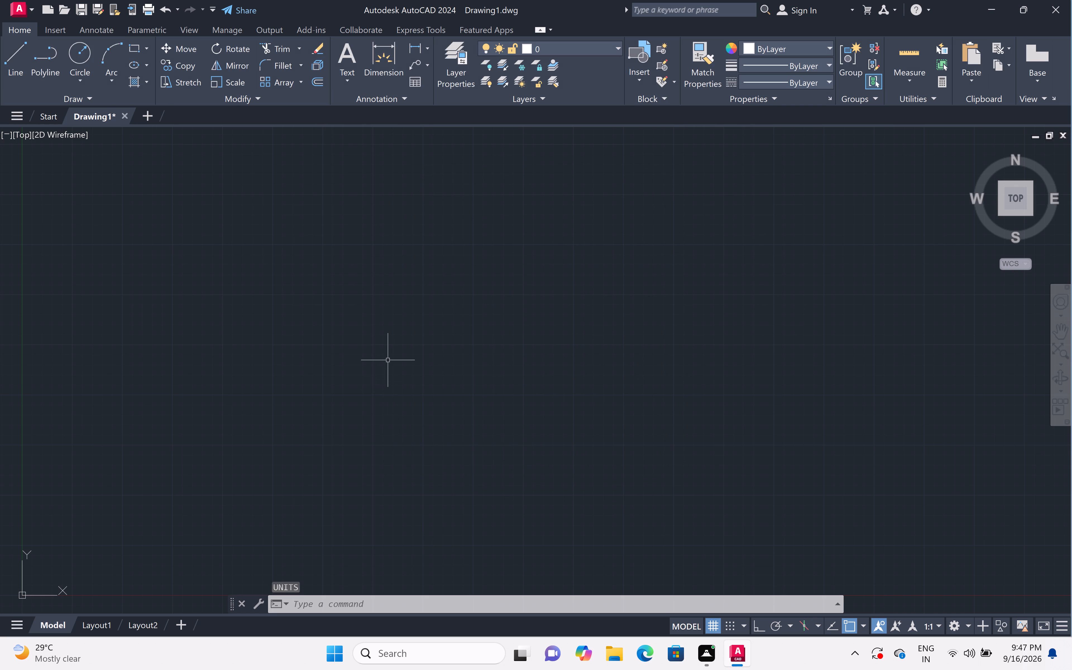
Draw one horizontal and one vertical construction line that cross in the upper-left area of the drawing.
type("xl")
key("space")
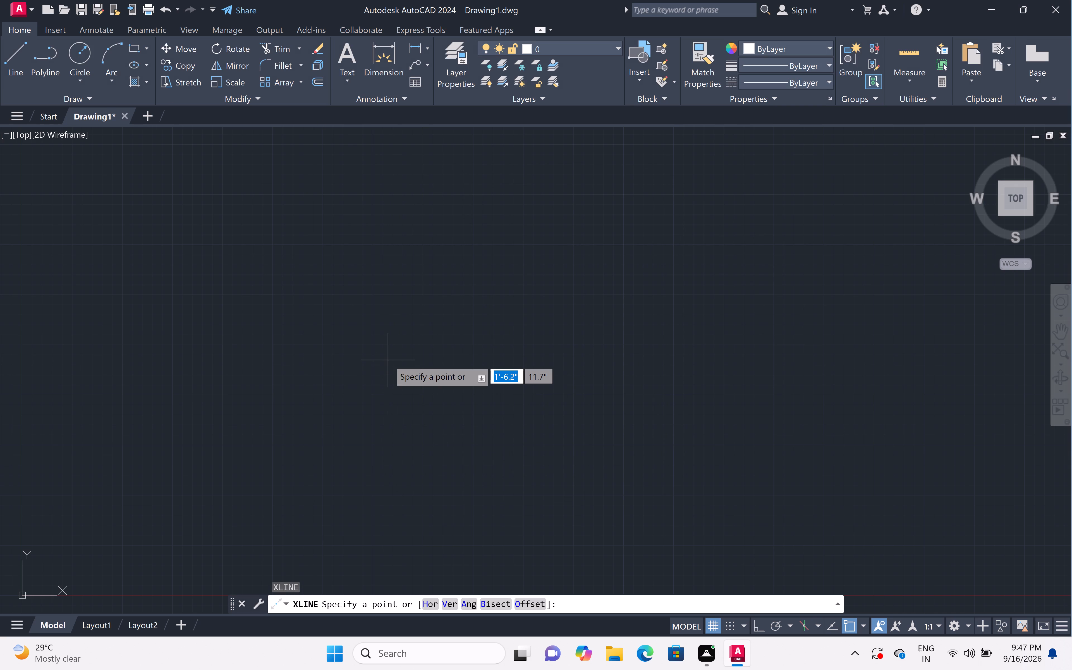
type("h")
key("space")
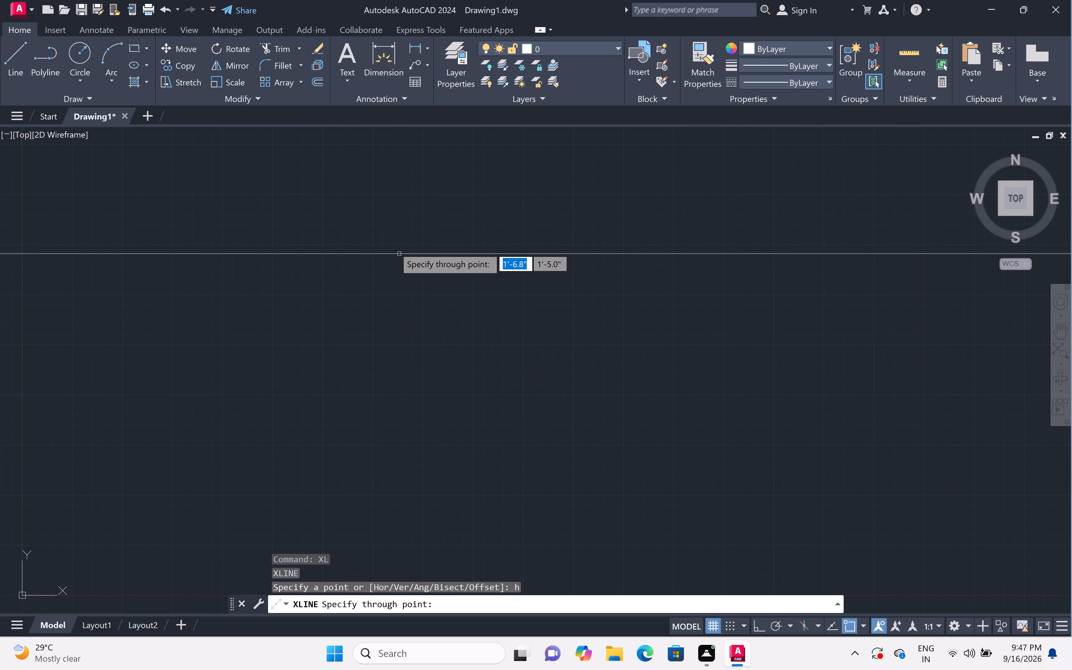
left_click(393, 245)
key("space")
key("space")
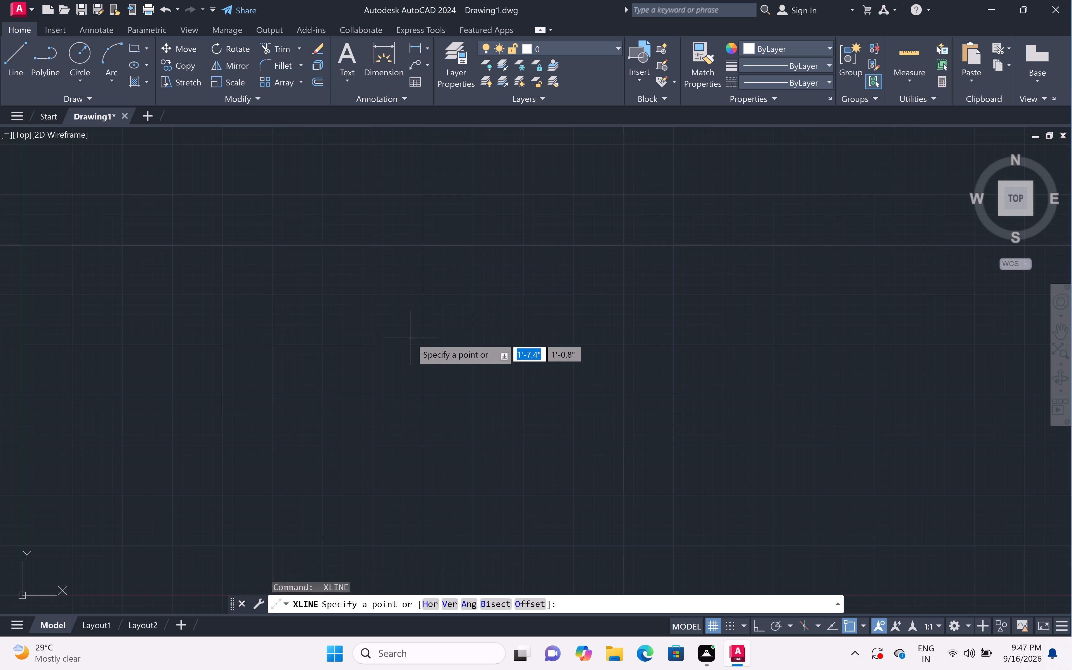
type("v")
key("space")
left_click(156, 315)
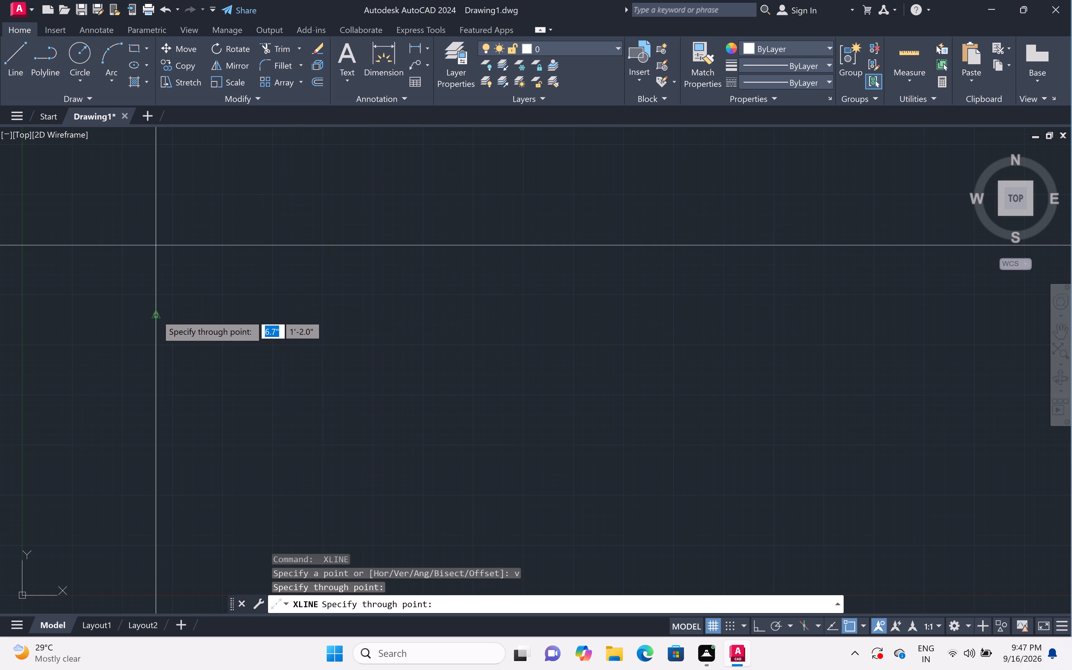
key("Escape")
Trim the construction lines beyond their intersection with a fence to leave a top-left corner.
type("tr")
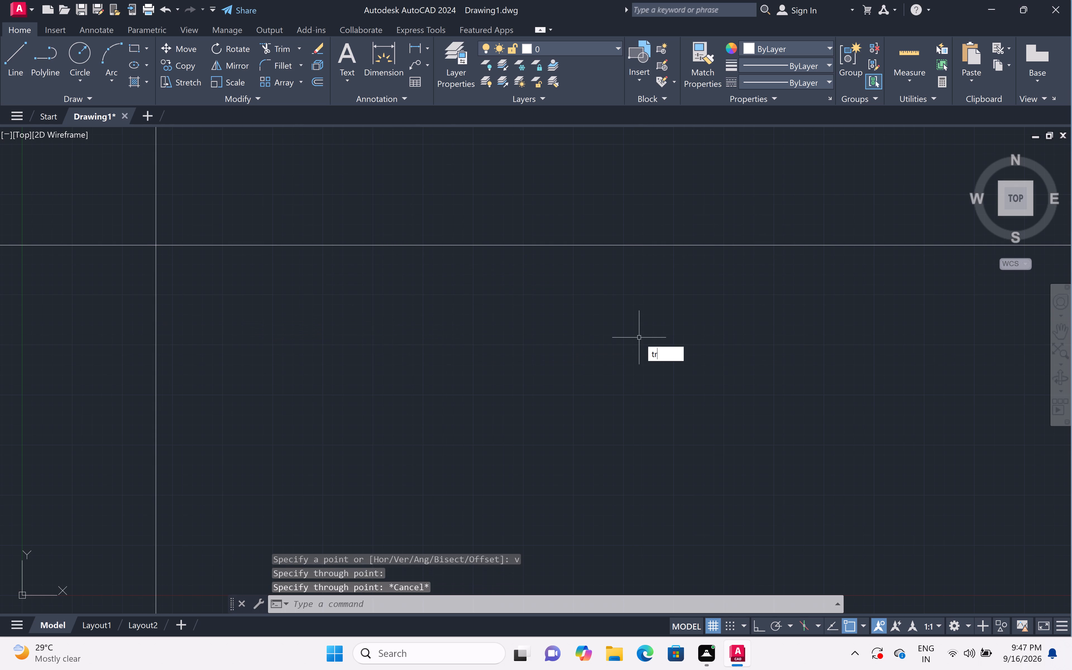
key("space")
left_click(205, 186)
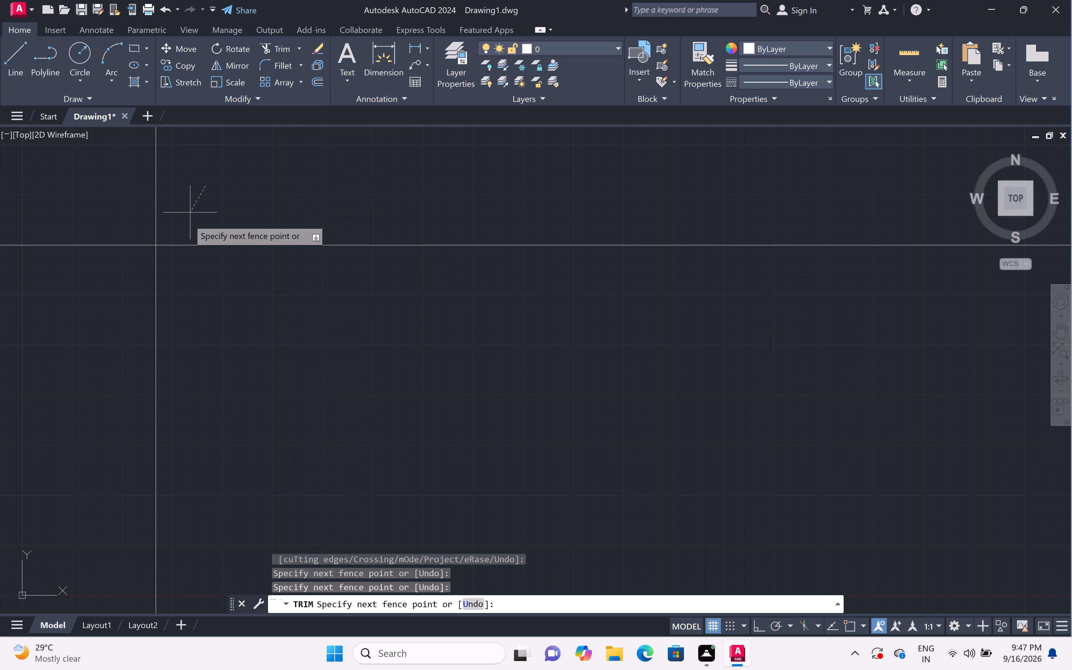
left_click(78, 260)
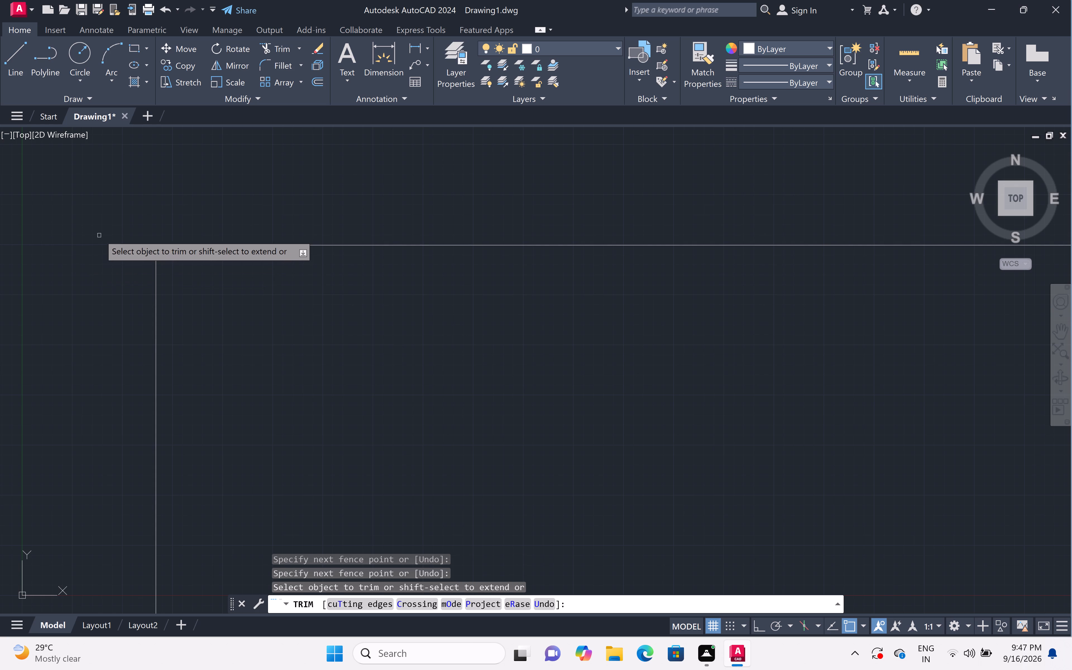
key("Escape")
Move both corner lines up and to the right, away from the origin, using their shared corner as base point.
scroll(112, 213, "down", 4)
left_click(138, 209)
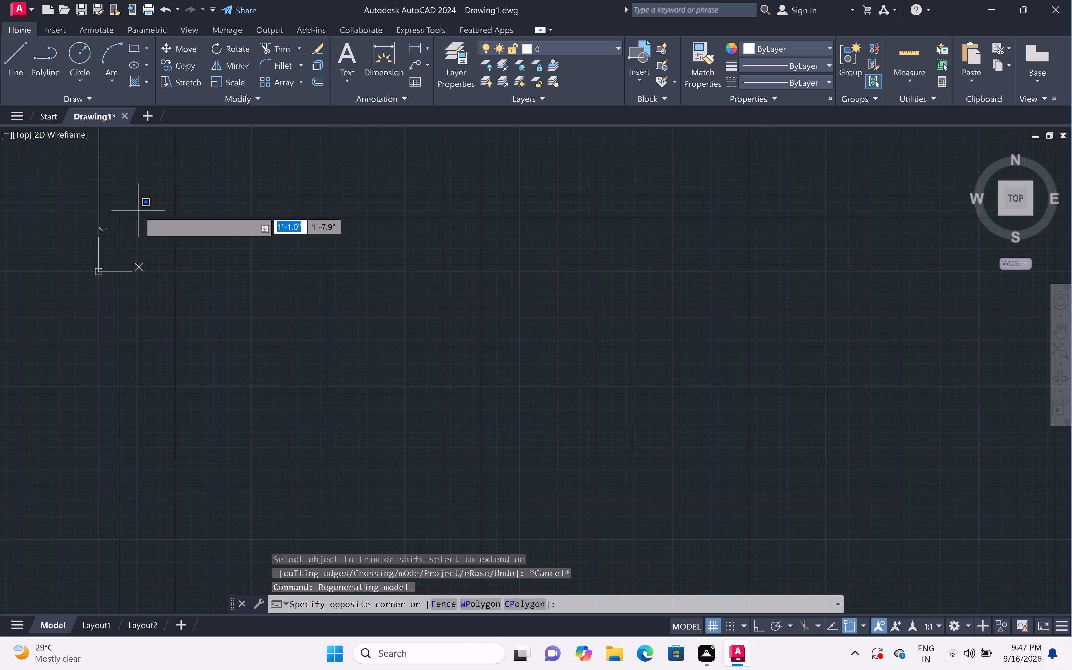
double_click(116, 245)
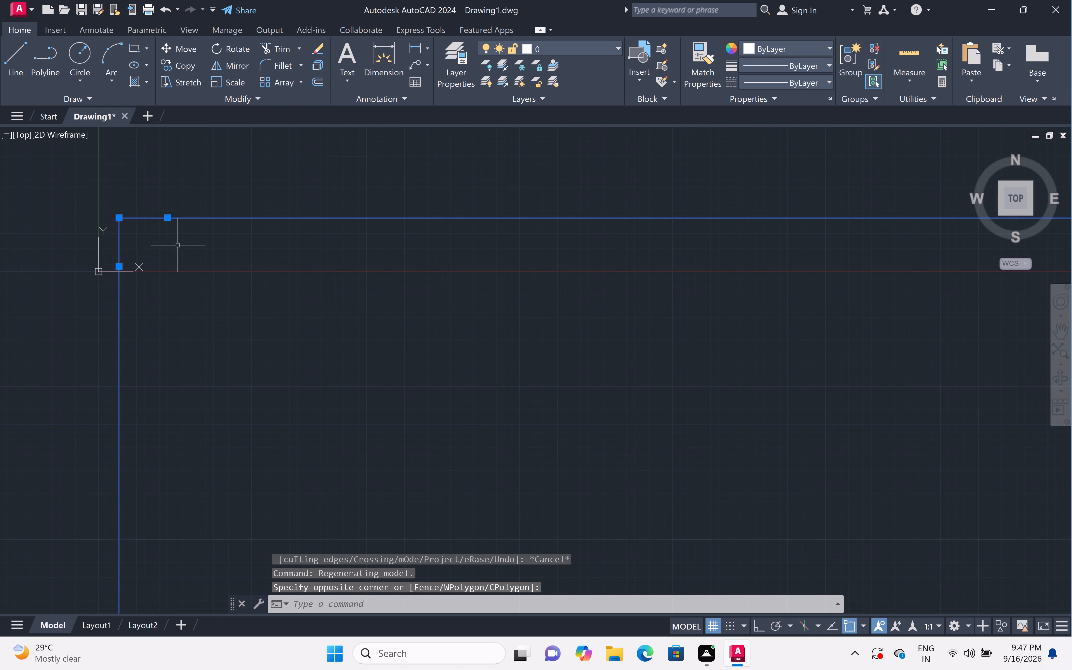
key("m")
key("space")
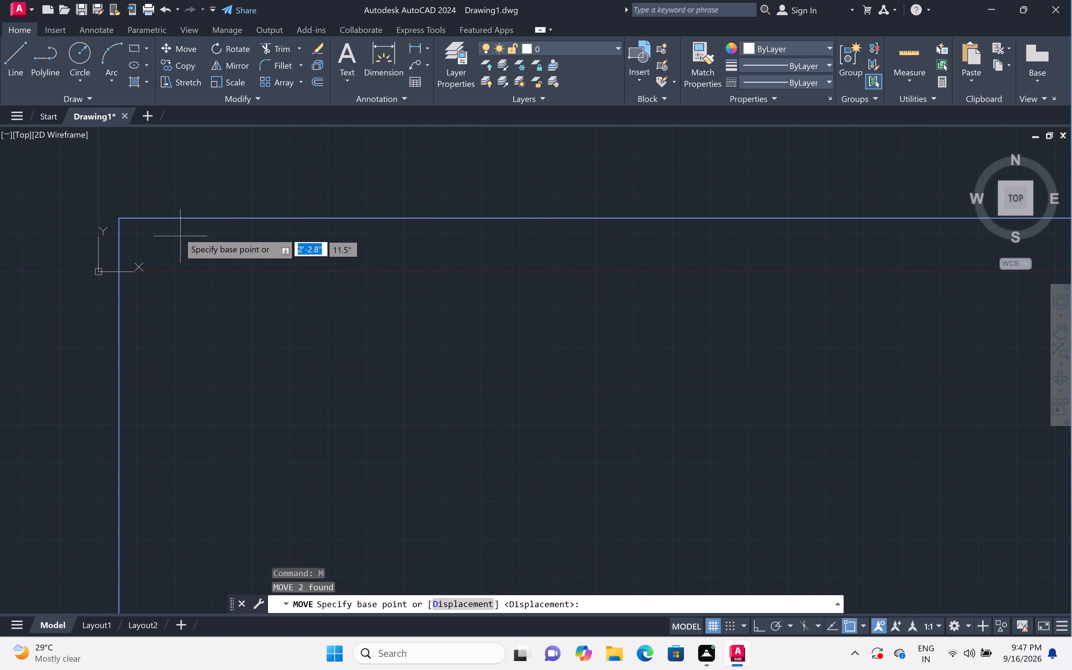
double_click(125, 220)
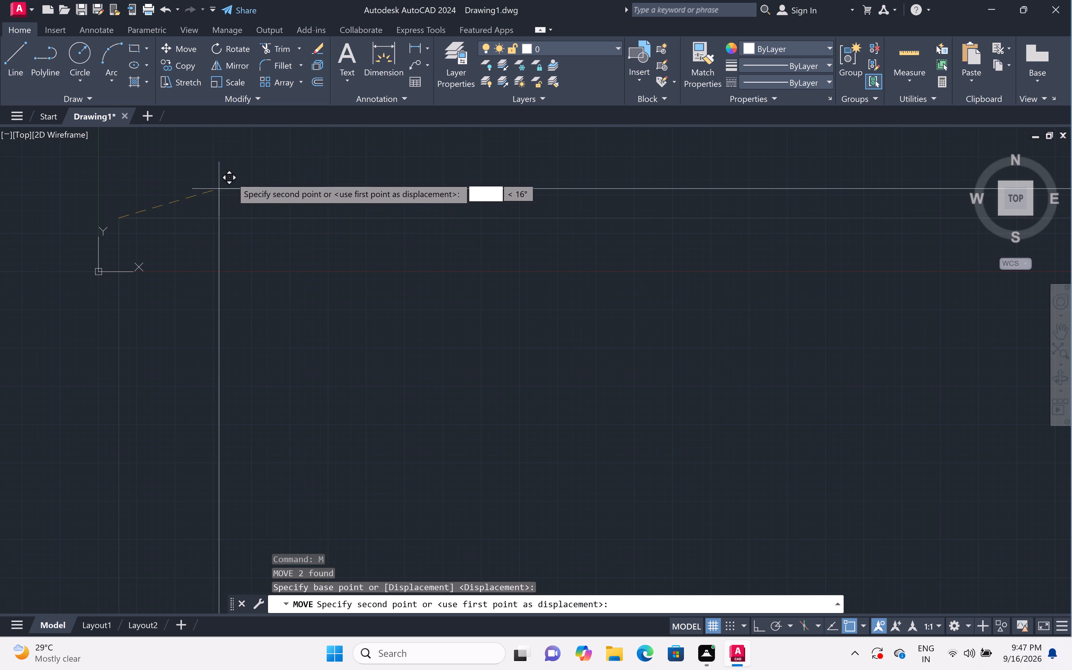
scroll(238, 162, "down", 3)
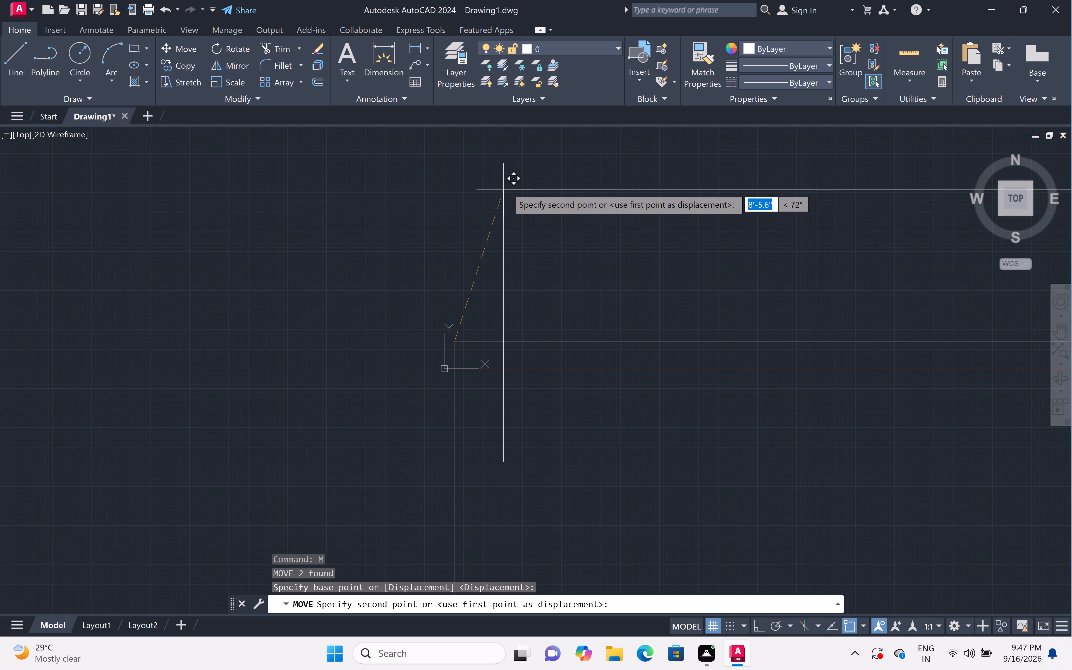
middle_click(514, 193)
middle_click(514, 193)
middle_click_drag(511, 199, 468, 301)
middle_click(470, 296)
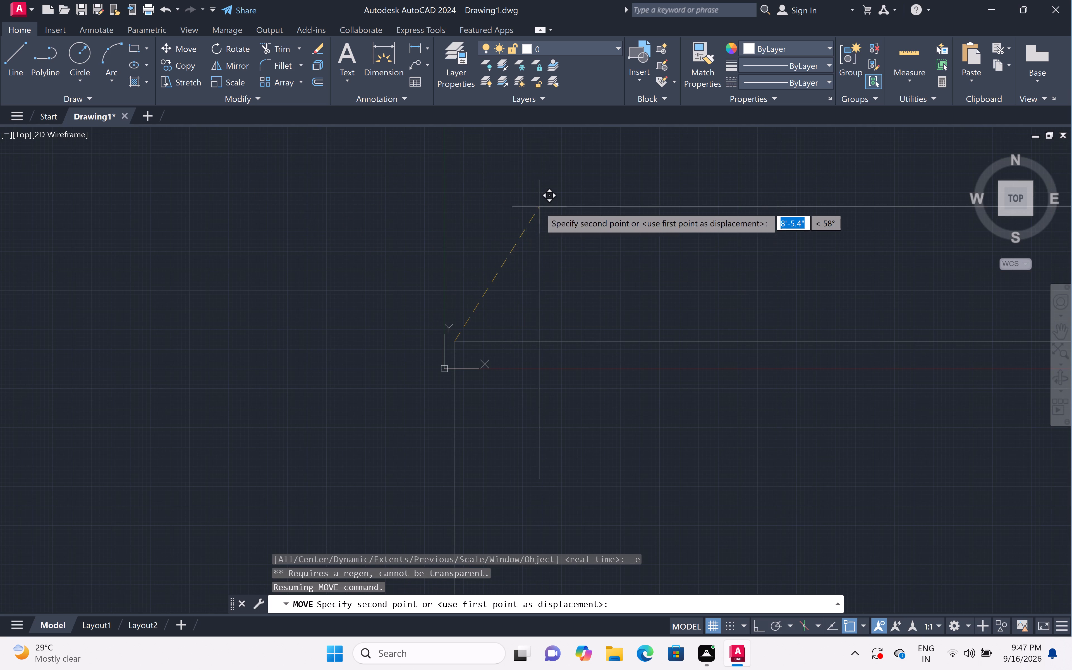
left_click(532, 185)
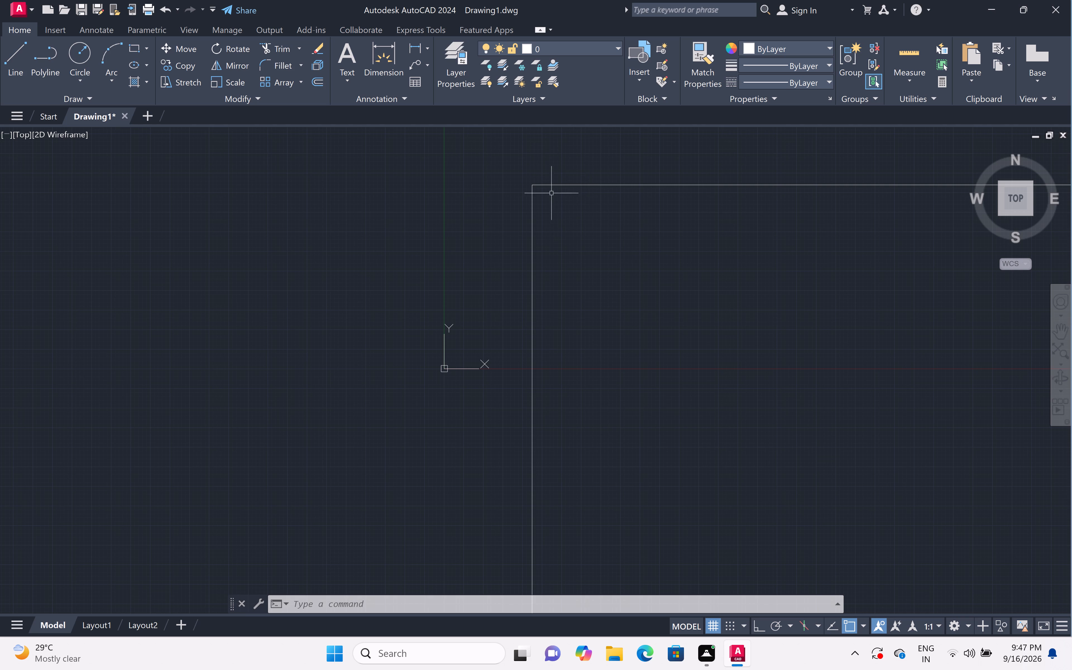
Offset the vertical and horizontal corner lines 9" toward the inside of the corner.
scroll(553, 191, "up", 3)
key("o")
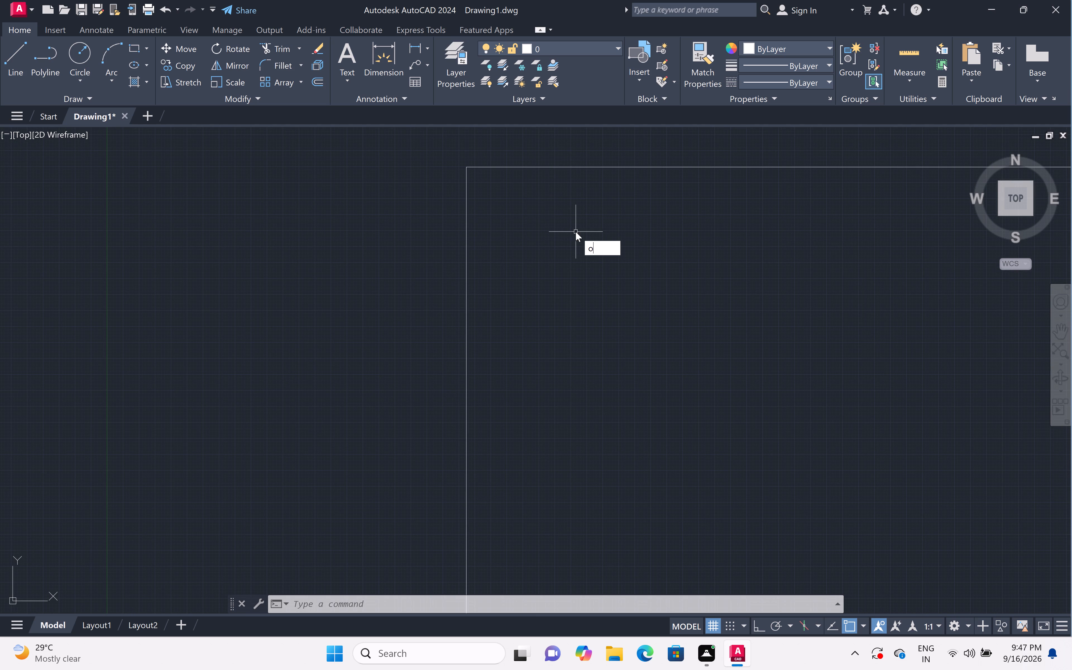
type("ff")
key("space")
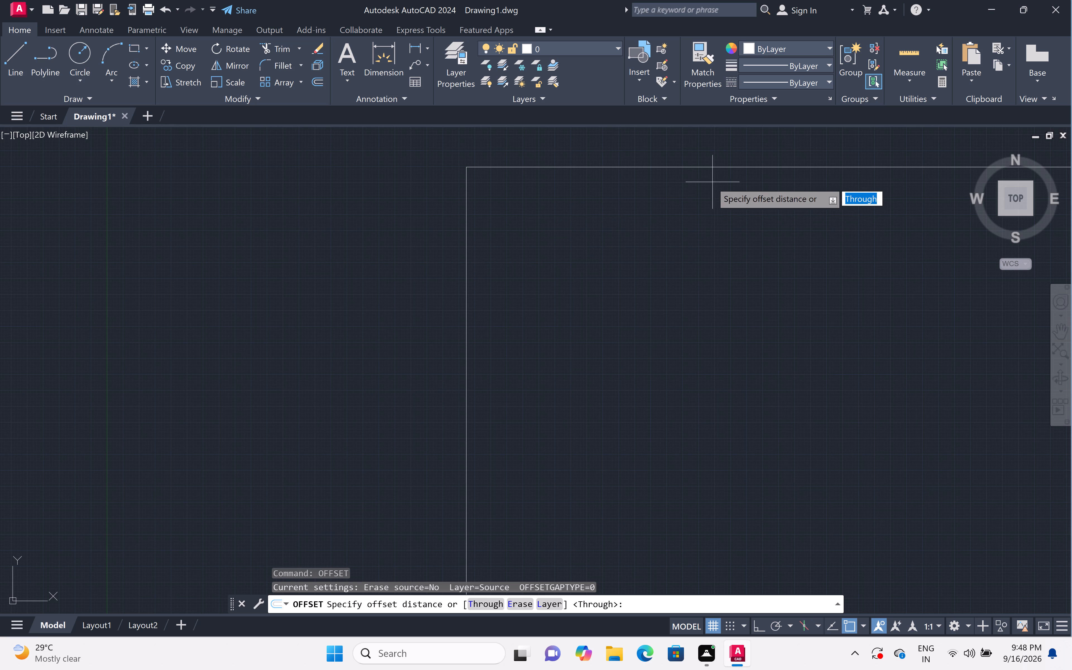
scroll(728, 167, "up", 2)
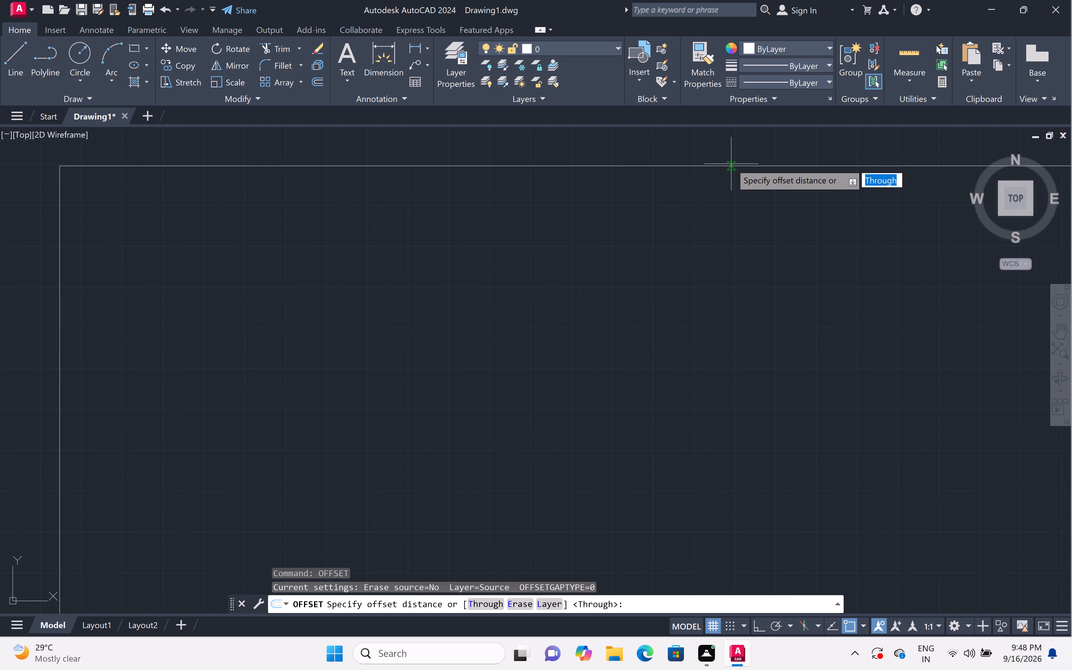
scroll(731, 164, "down", 3)
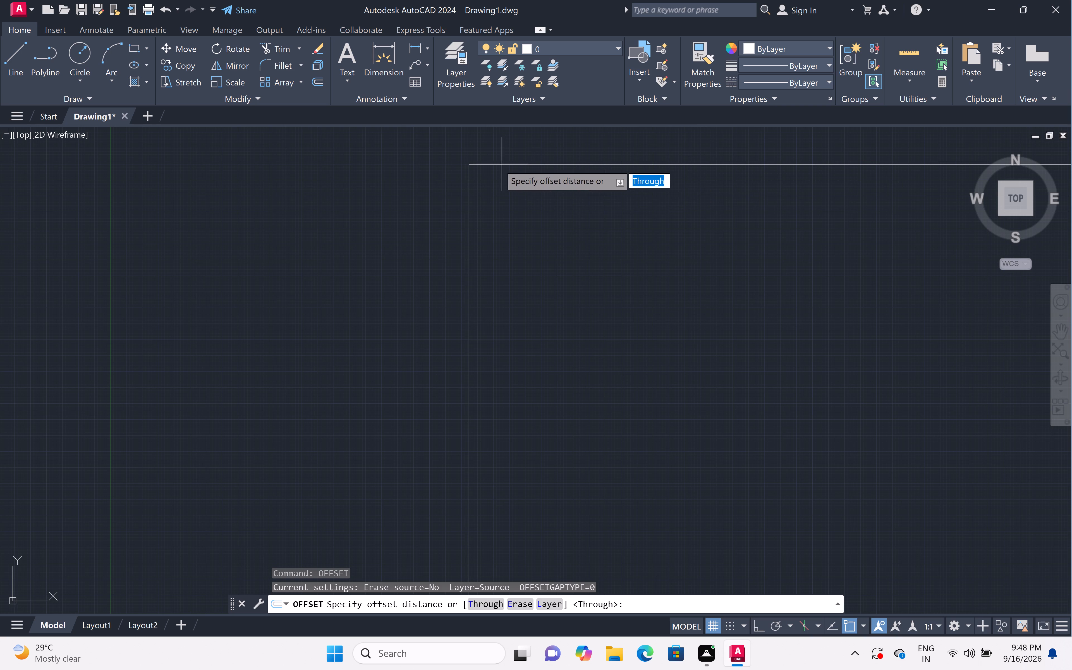
scroll(475, 162, "up", 3)
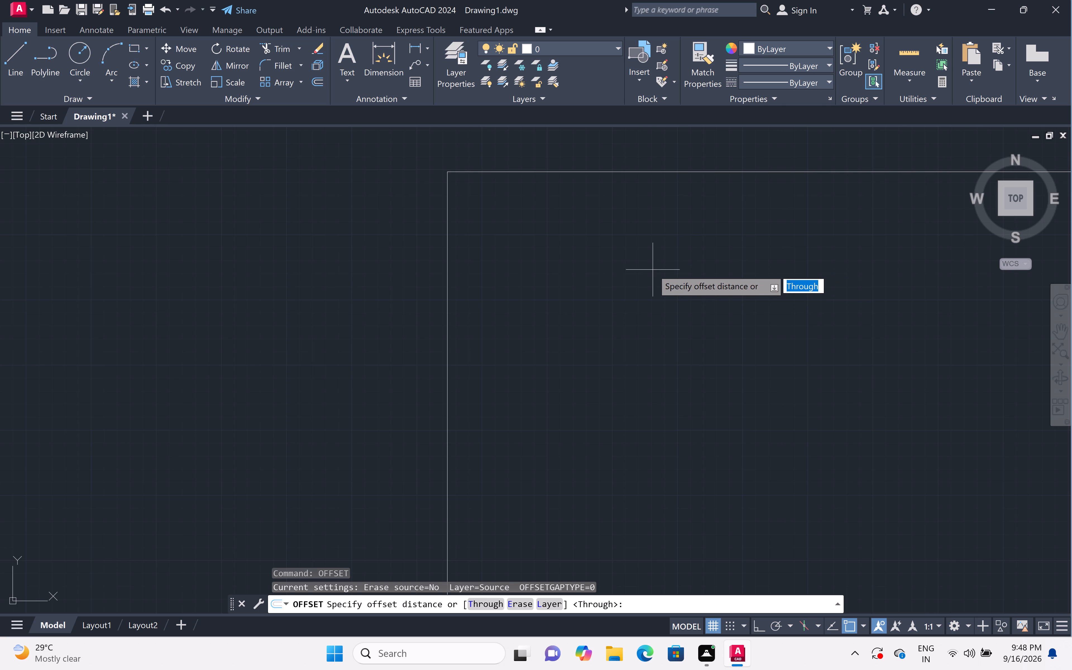
key("9")
type("\"")
key("space")
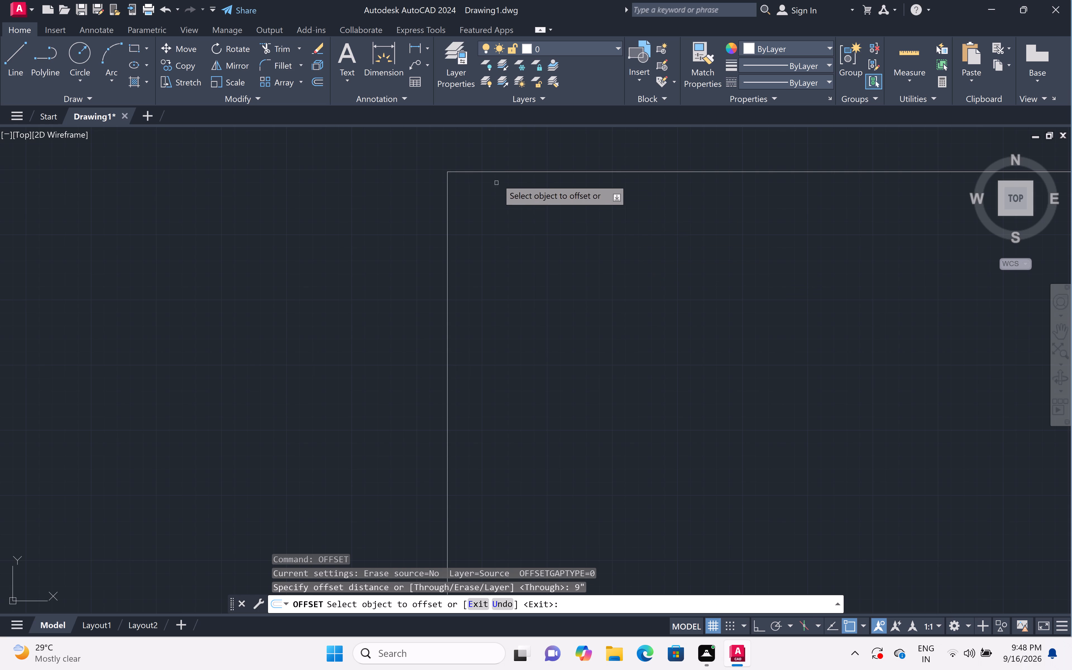
scroll(458, 167, "up", 3)
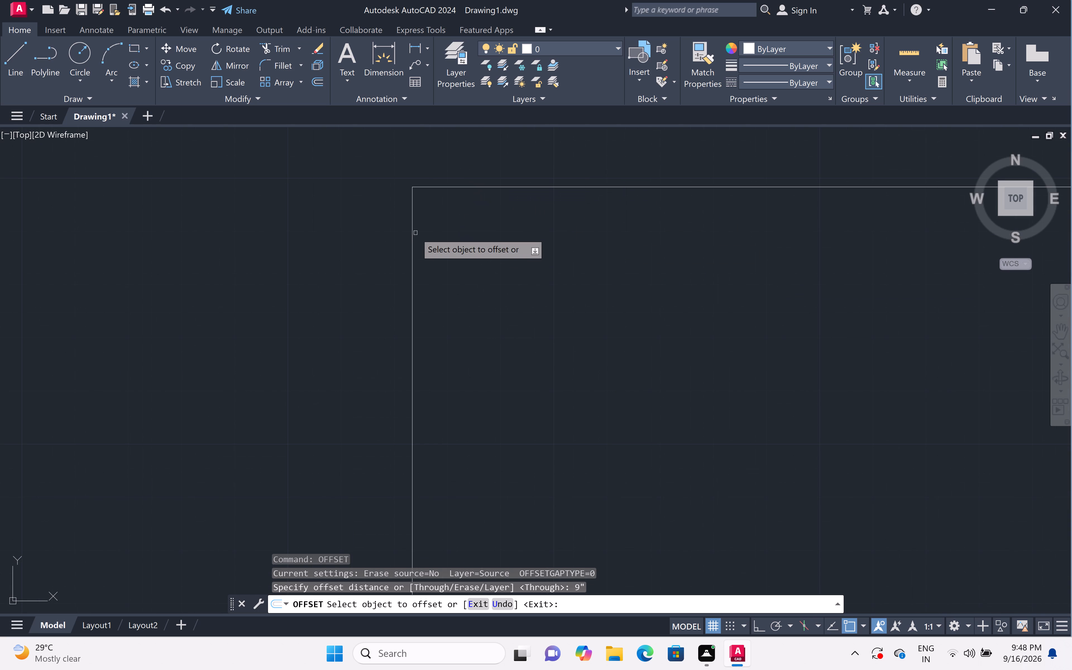
left_click(413, 235)
left_click(591, 241)
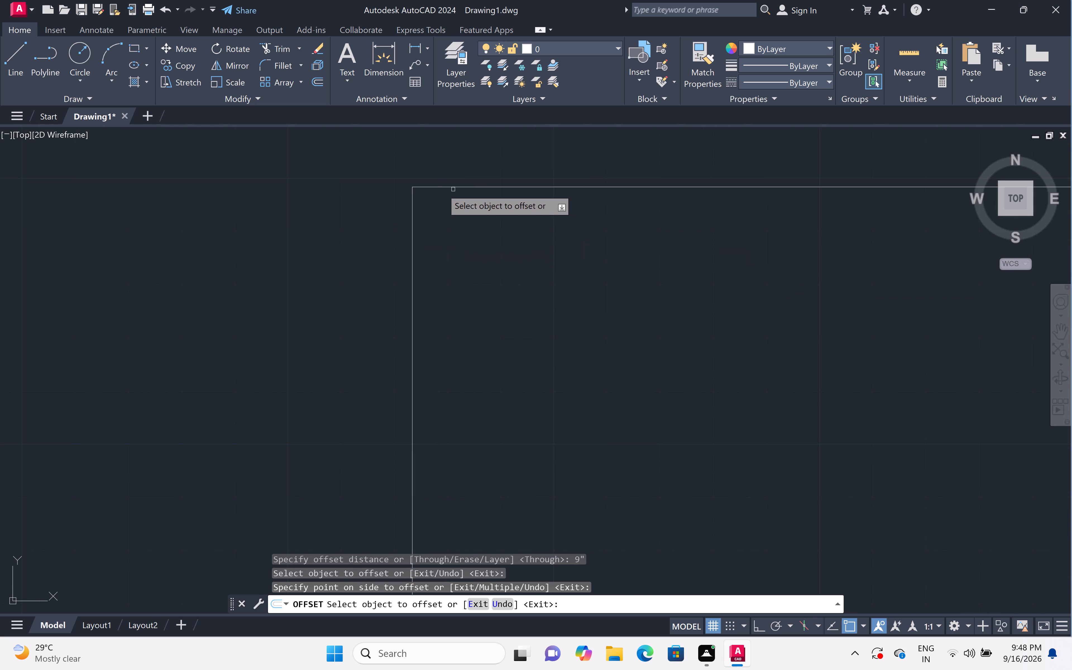
left_click(439, 187)
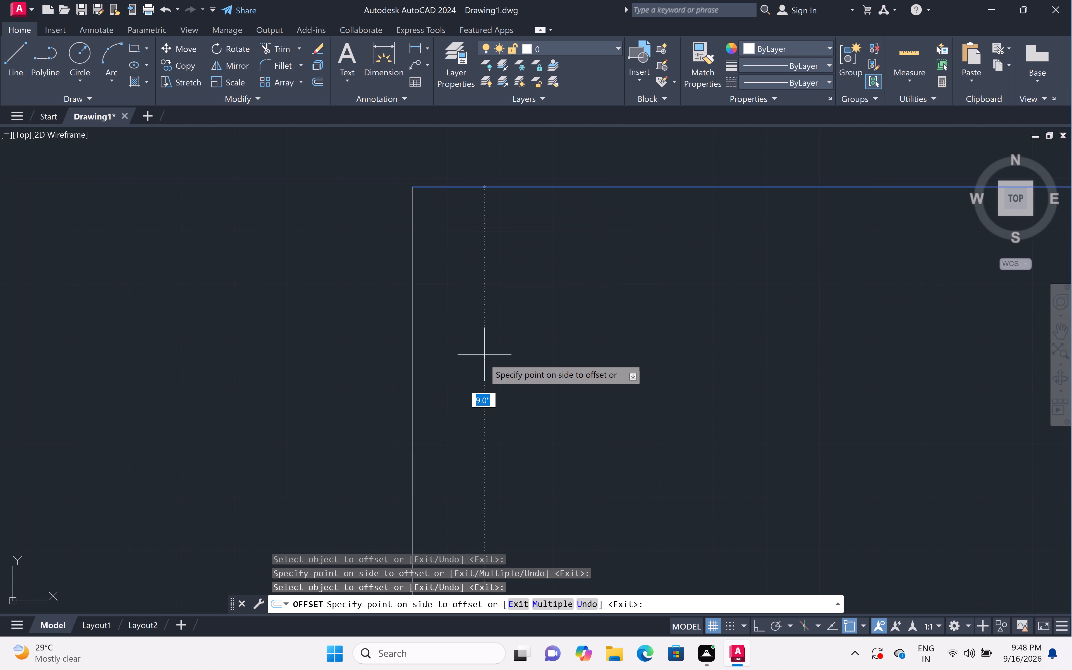
left_click(483, 359)
scroll(491, 312, "down", 10)
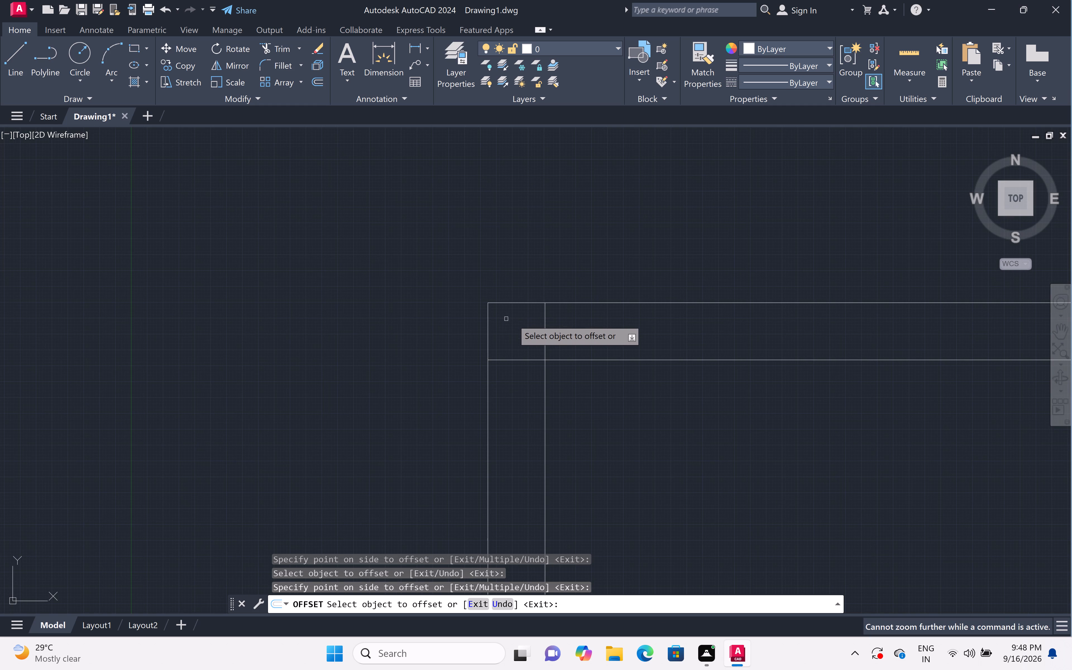
scroll(512, 319, "down", 6)
scroll(565, 320, "down", 5)
key("Escape")
scroll(565, 322, "down", 2)
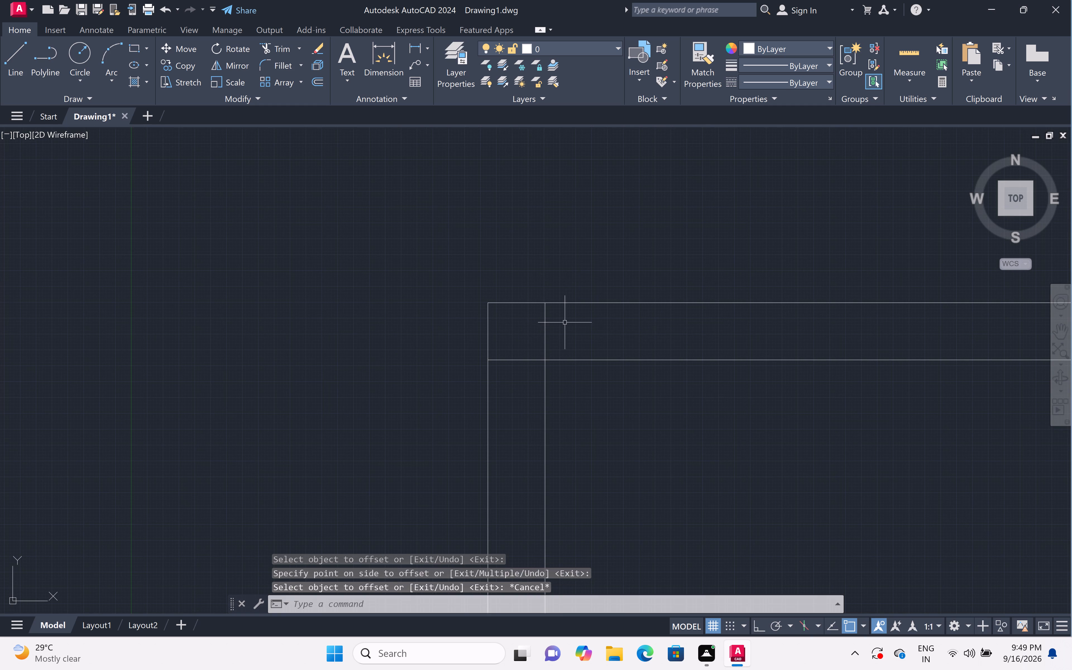
Move the four wall corner lines together, up and to the right, farther away from the origin.
scroll(565, 322, "down", 3)
left_click(591, 311)
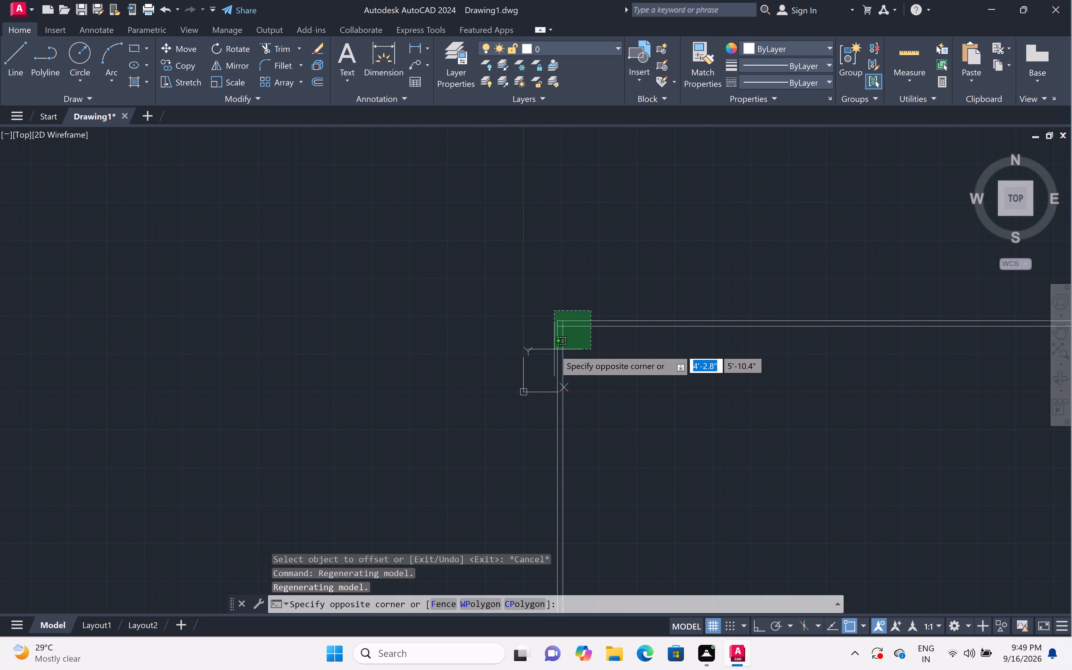
left_click(542, 355)
scroll(558, 298, "down", 5)
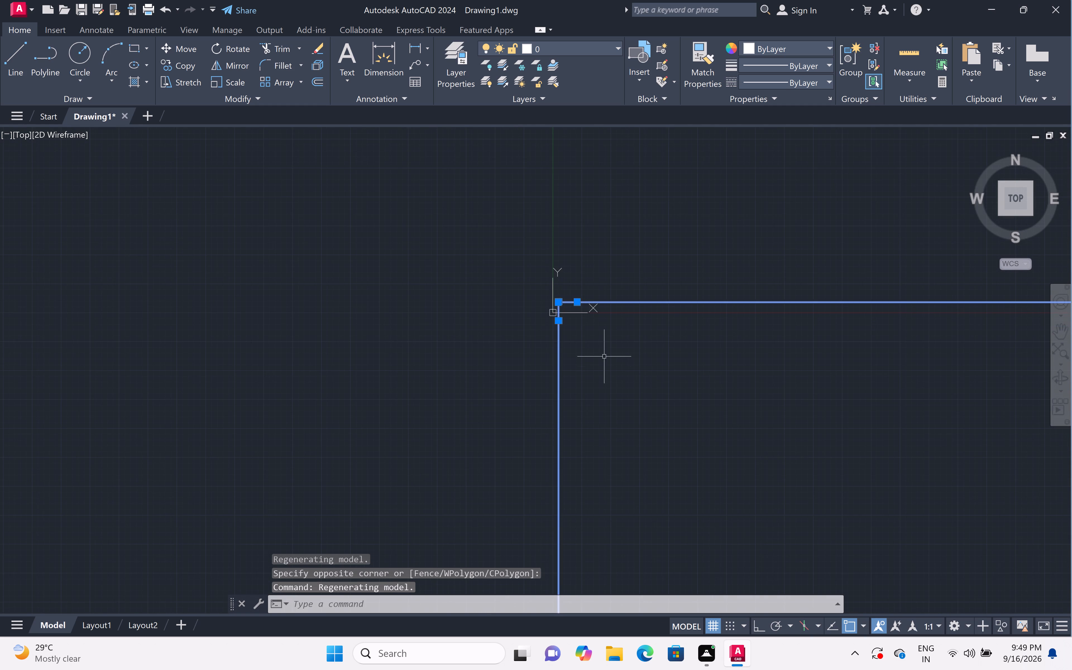
scroll(604, 366, "down", 4)
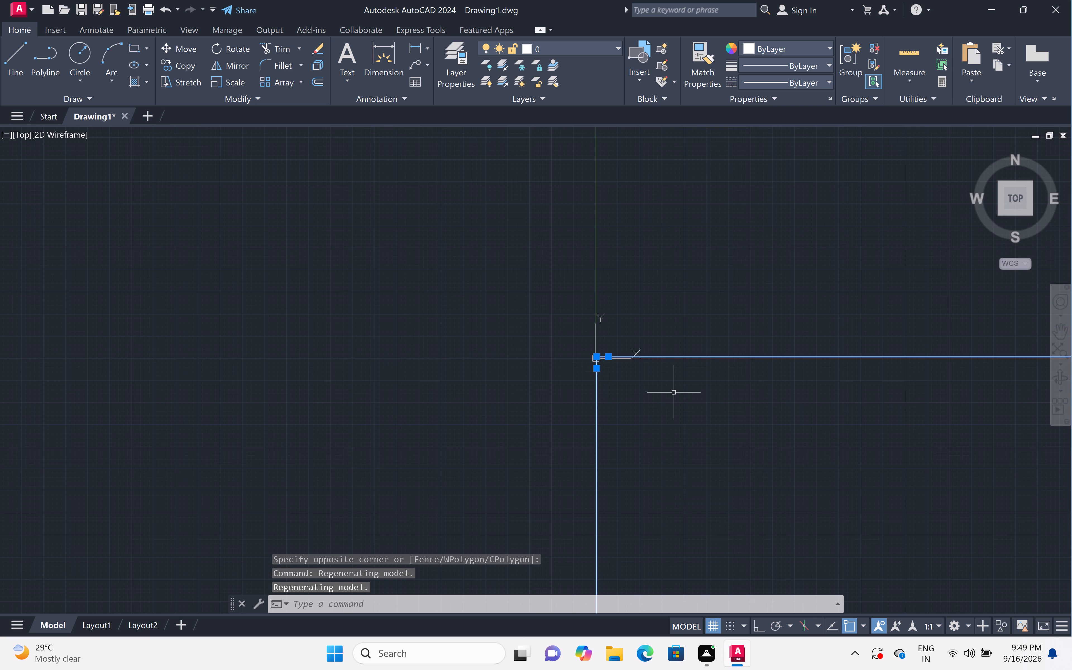
key("m")
key("space")
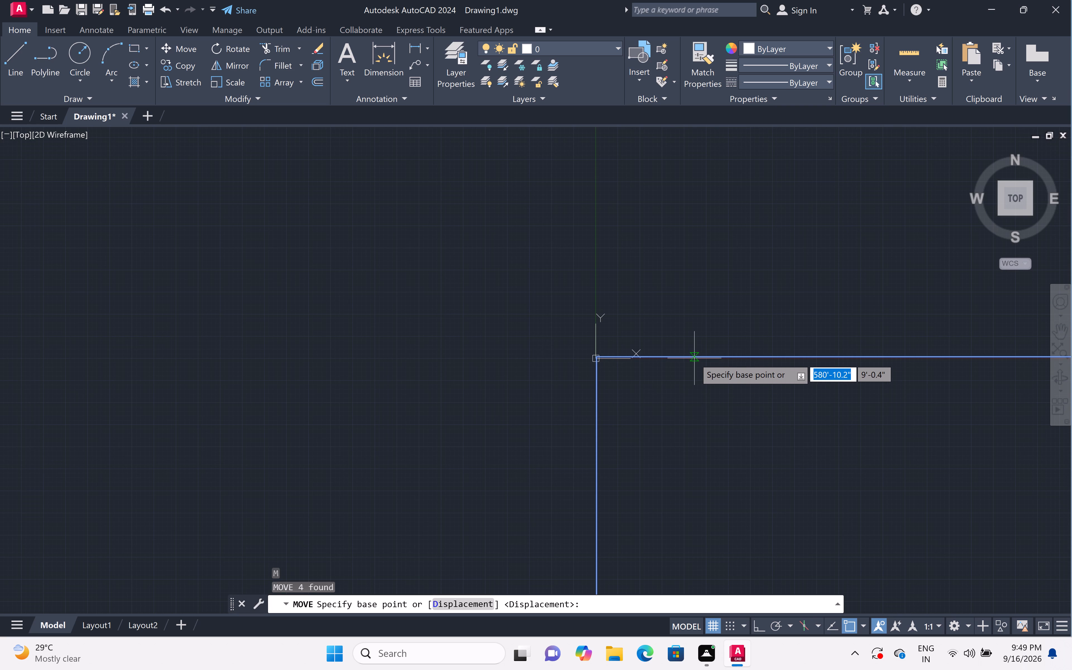
scroll(695, 358, "up", 2)
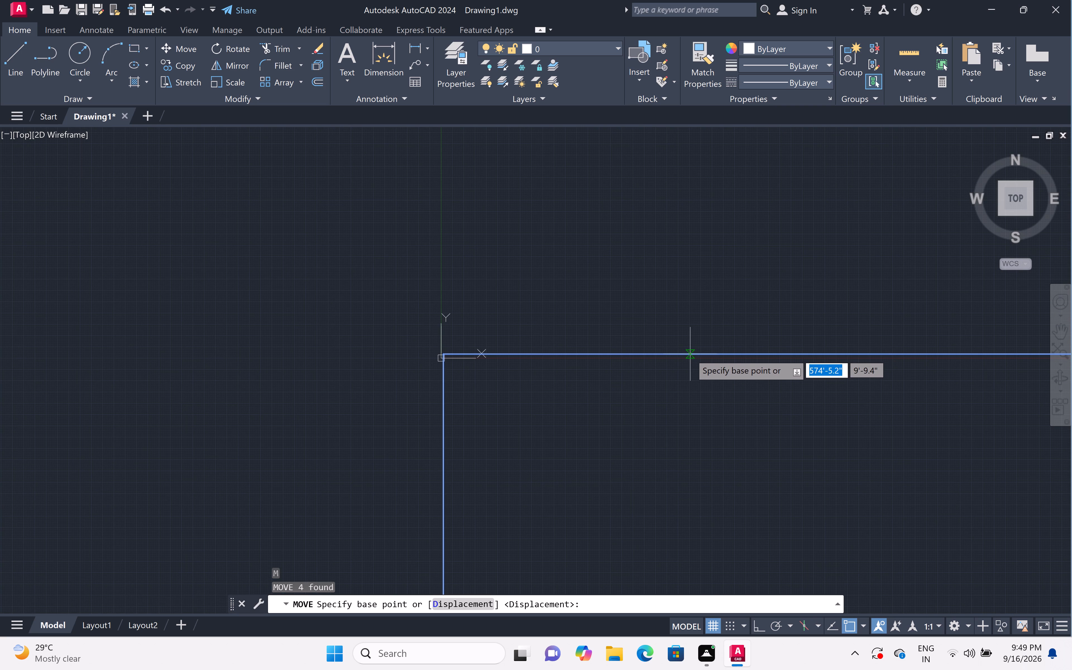
left_click(690, 354)
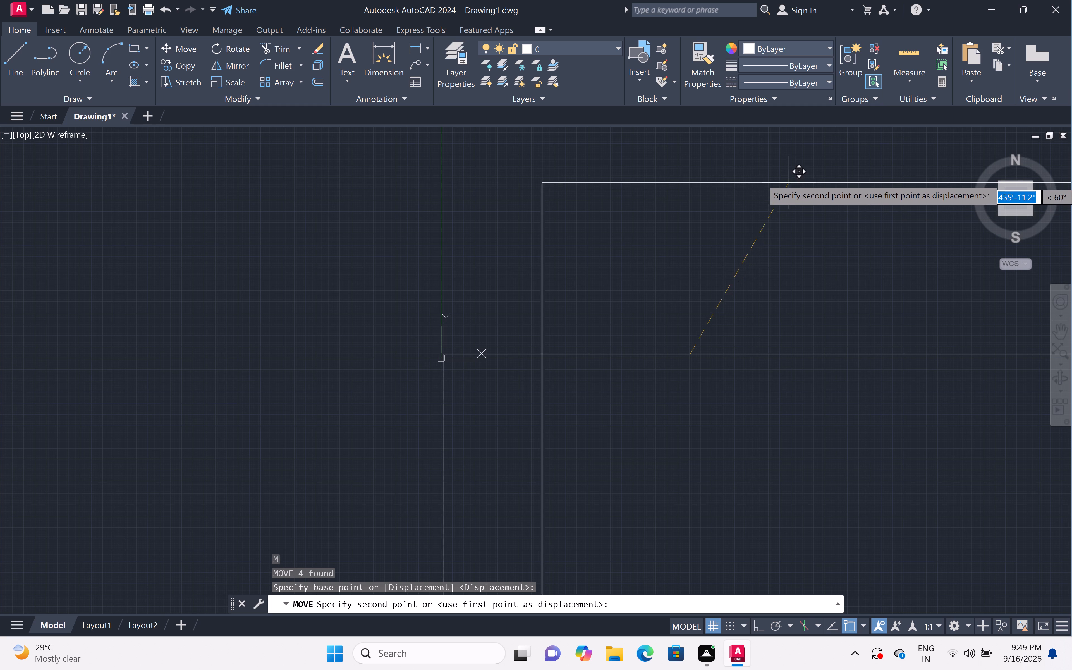
left_click(785, 167)
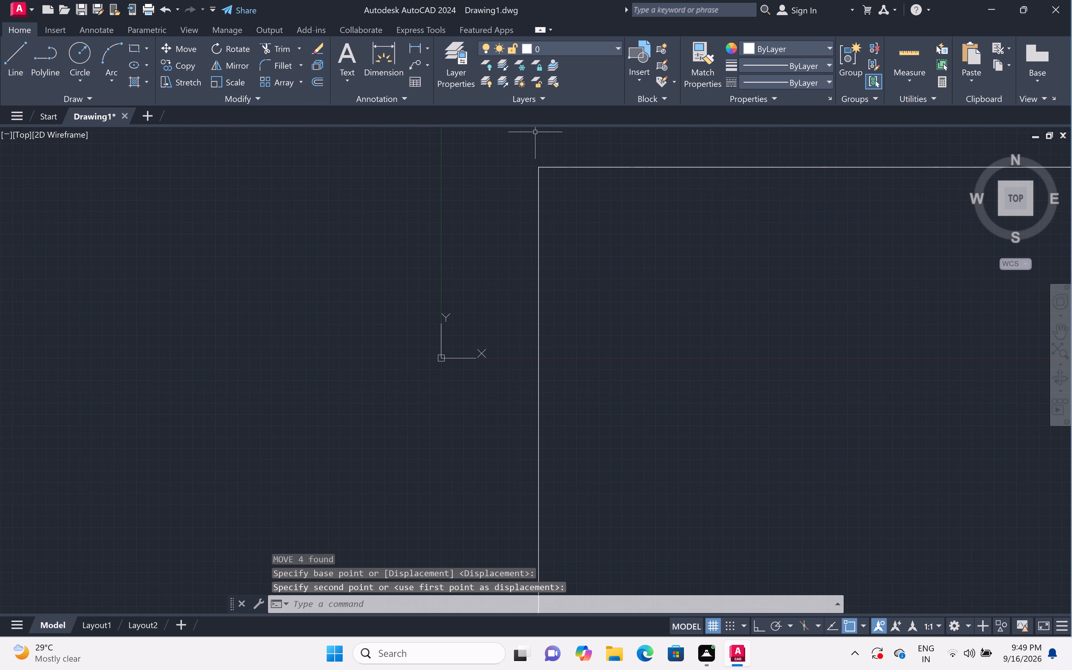
Start the Offset command for a new line inside the double-line wall corner.
scroll(555, 149, "up", 4)
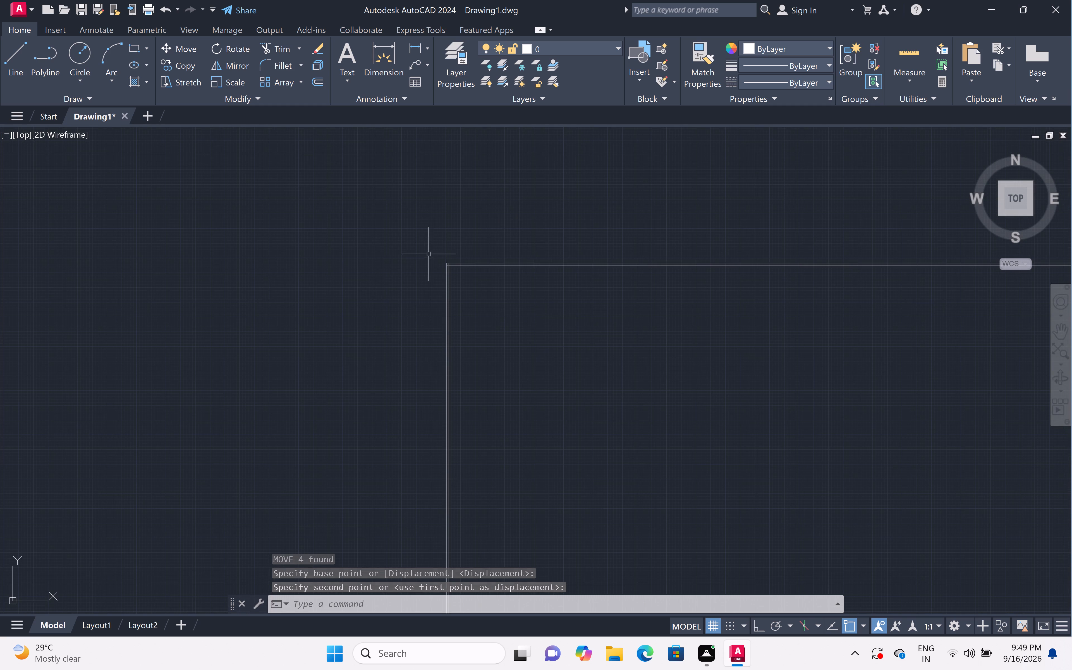
scroll(455, 262, "up", 5)
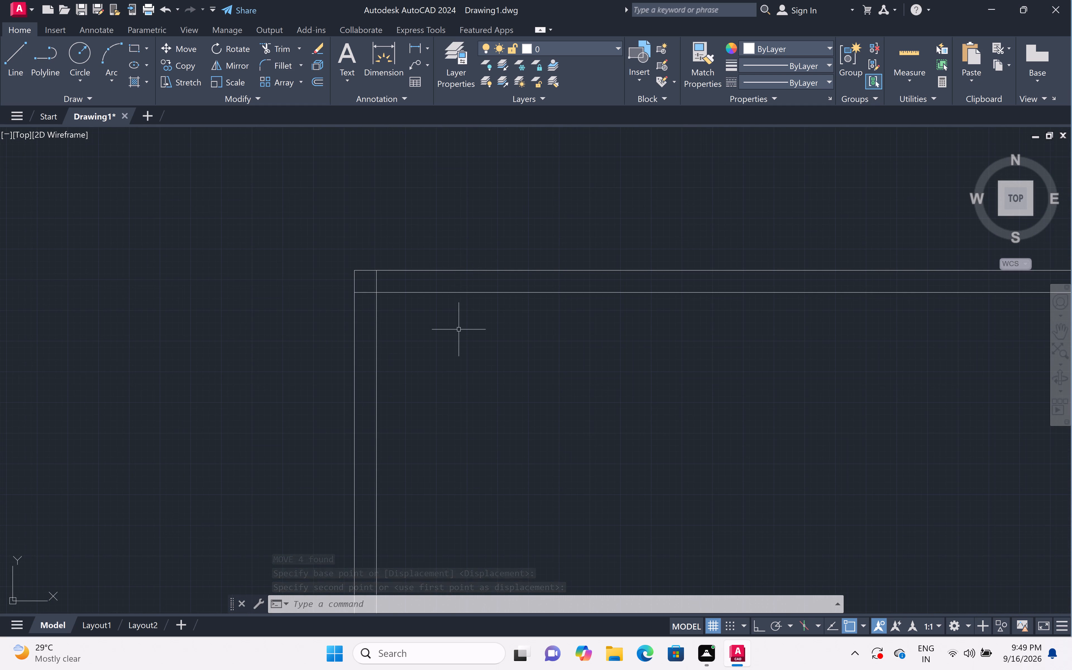
scroll(458, 433, "up", 2)
scroll(463, 430, "down", 1)
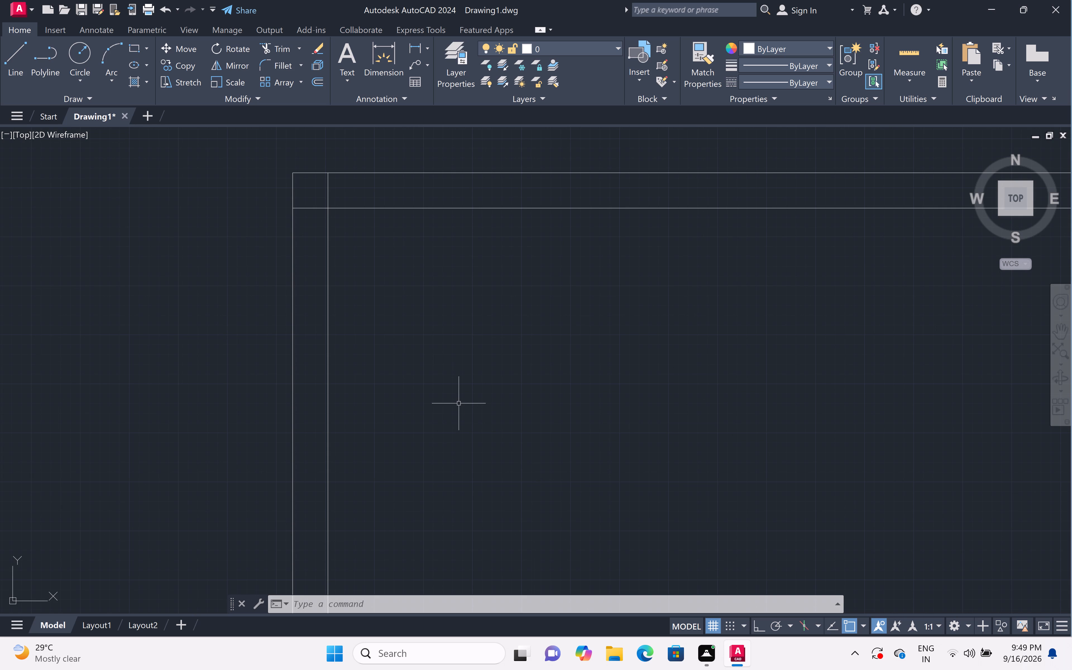
type("off")
key("space")
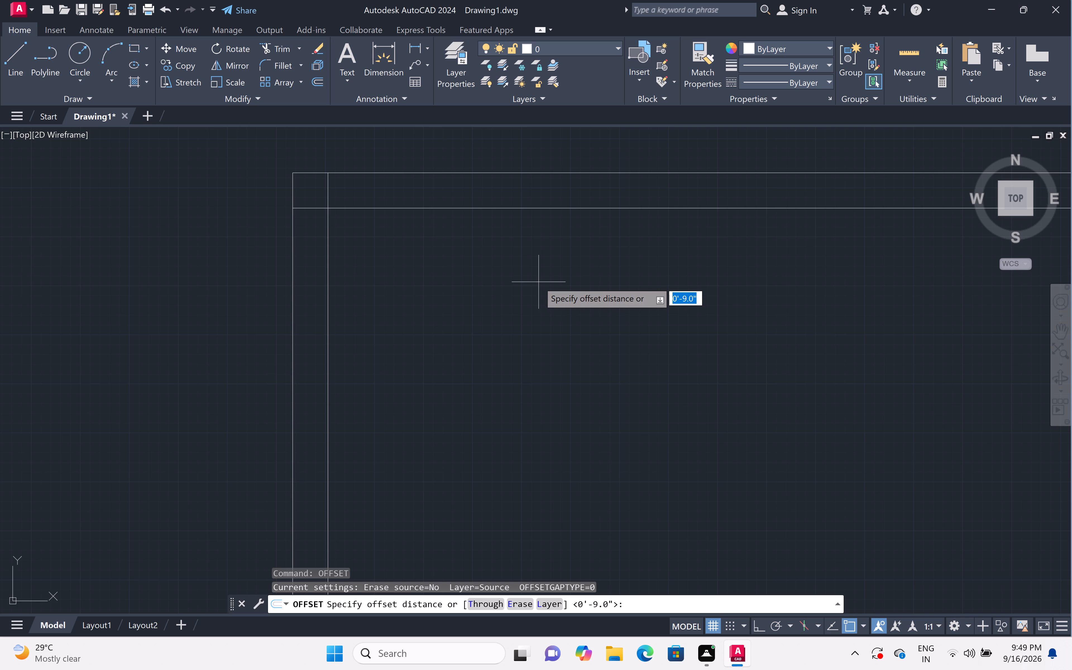
key("1")
key("BackSpace")
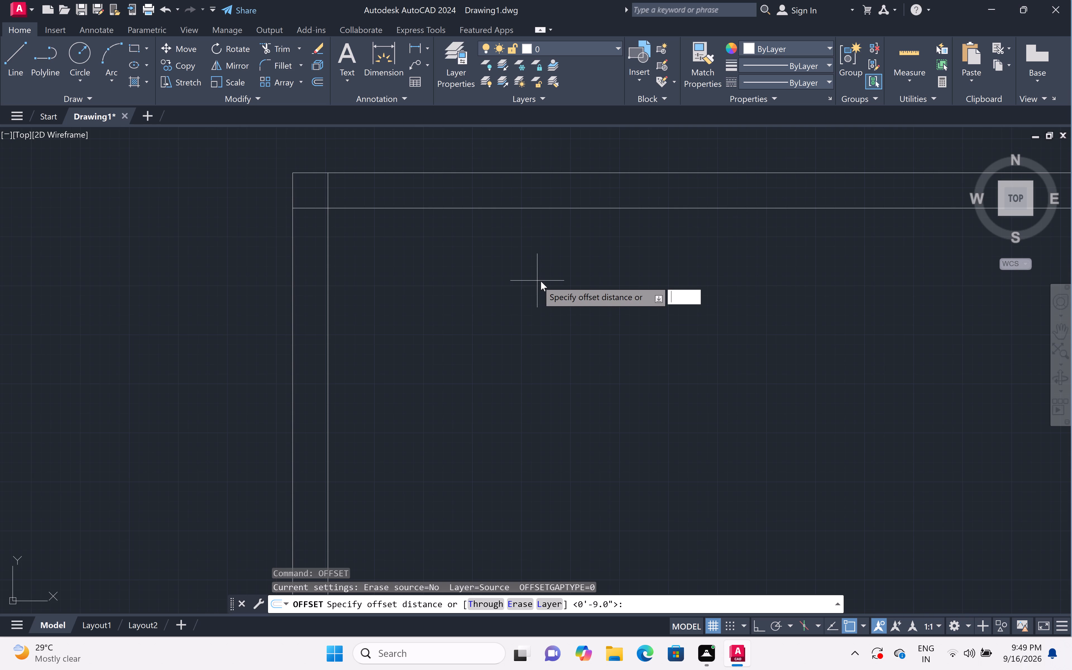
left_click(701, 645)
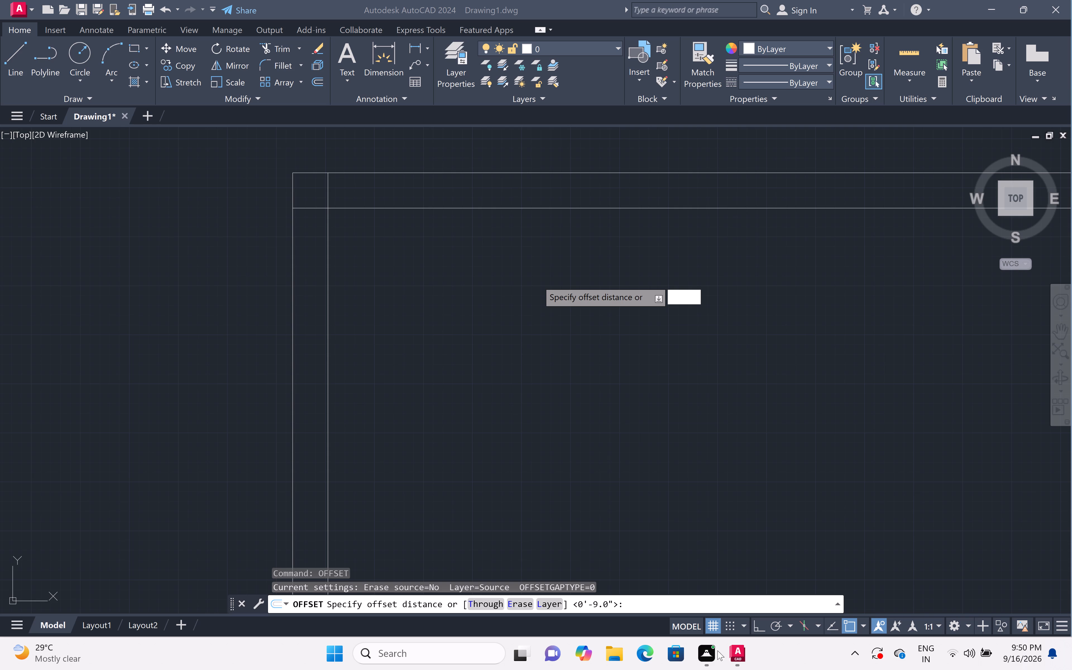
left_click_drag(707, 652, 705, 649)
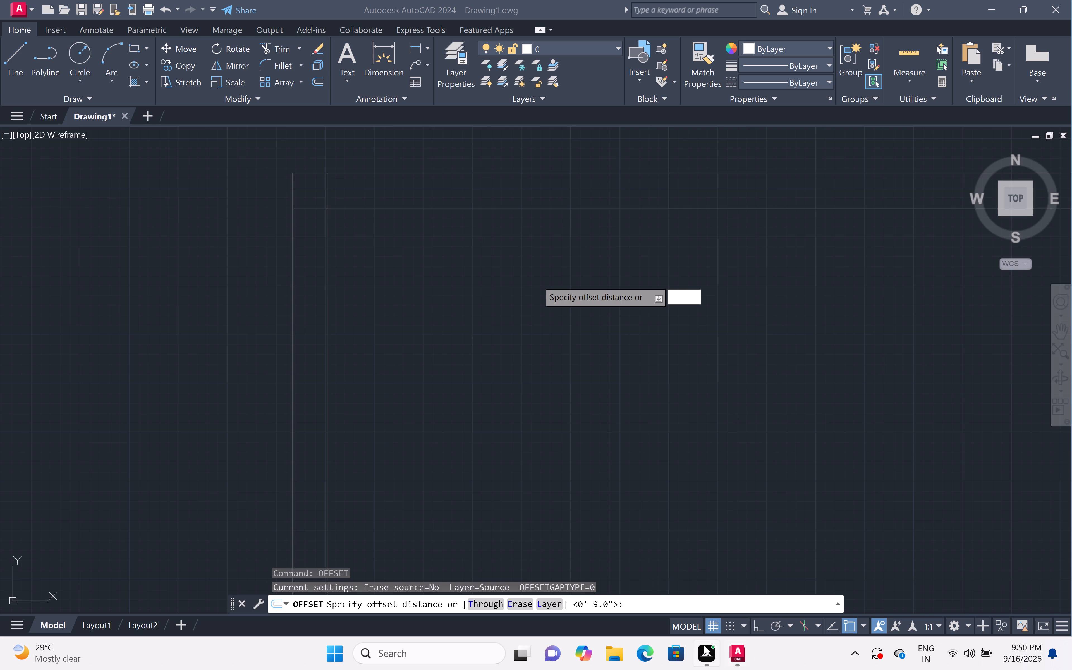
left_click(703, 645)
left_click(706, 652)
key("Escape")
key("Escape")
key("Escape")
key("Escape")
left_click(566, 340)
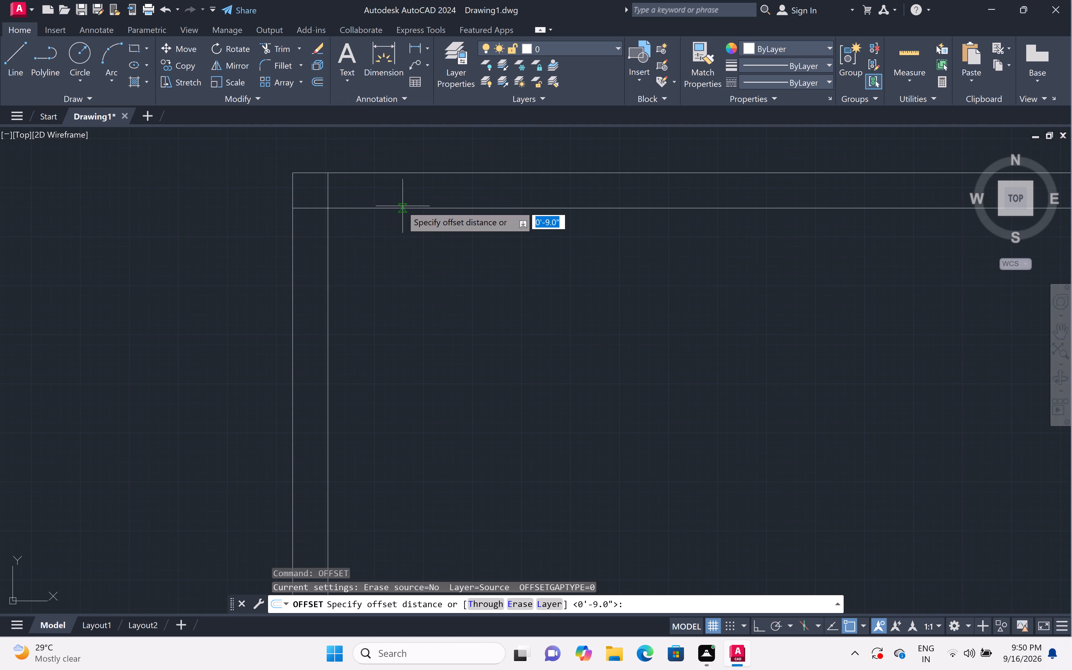
Offset the inner vertical wall line 11'7" to the right, into the plan.
scroll(379, 235, "down", 2)
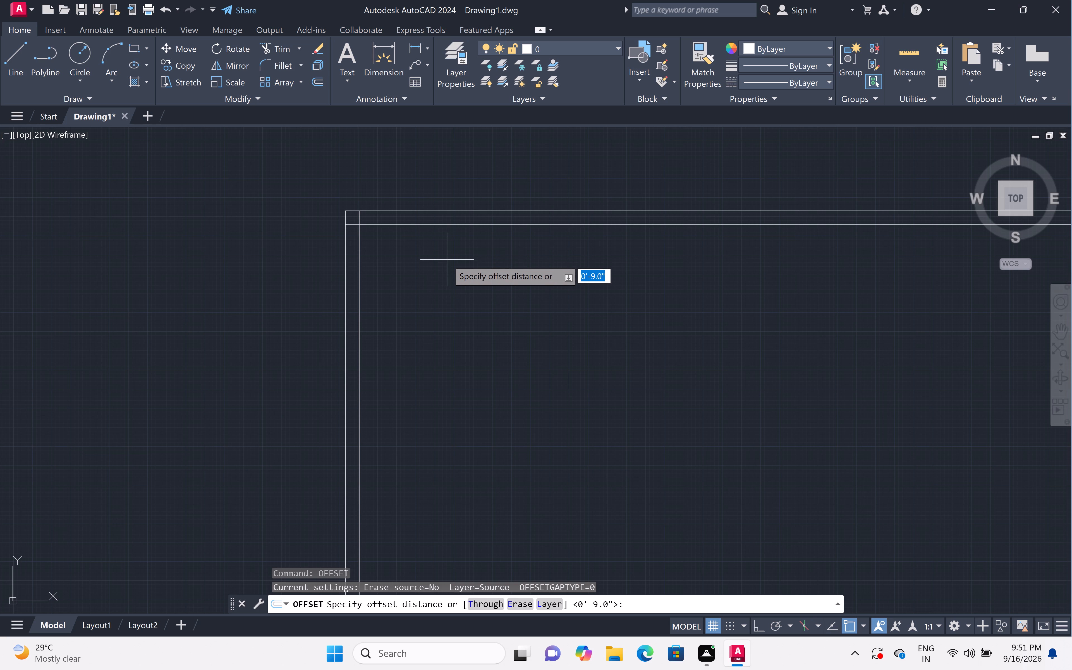
type("11")
type("'7")
type("\"")
key("space")
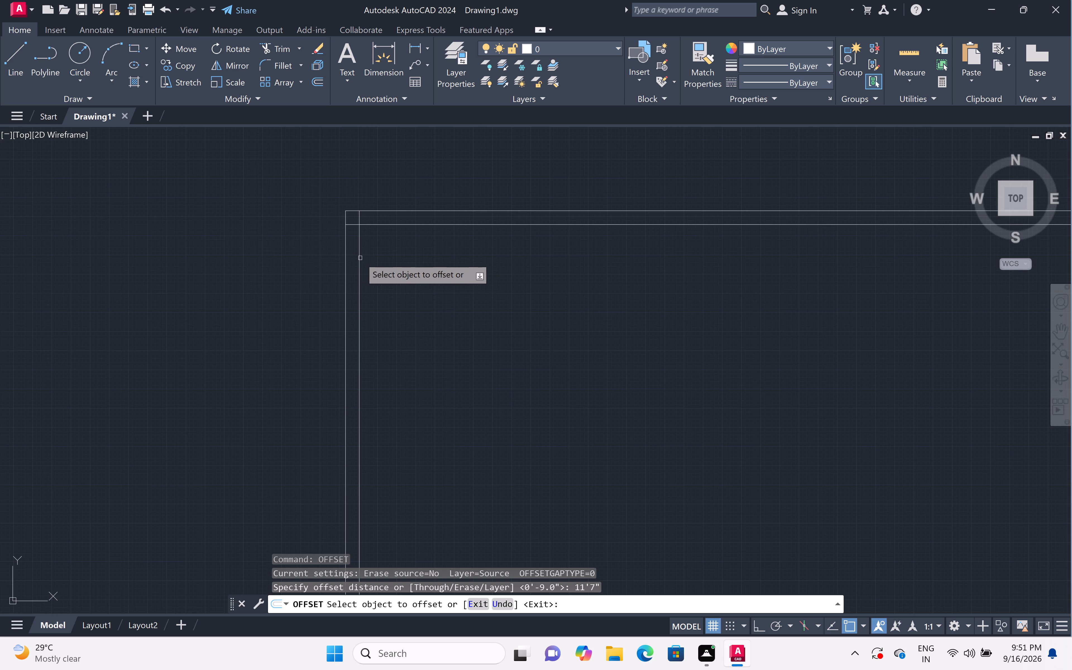
left_click(360, 258)
double_click(568, 284)
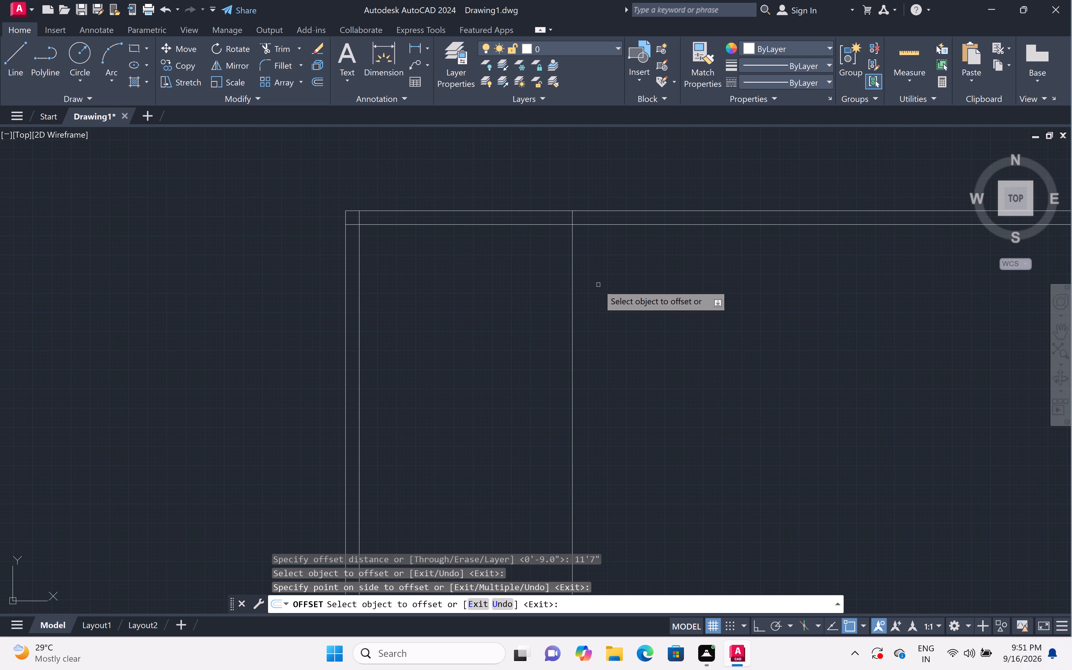
key("space")
Offset the inner horizontal wall line 11'5" downward to set the room's depth.
key("space")
type("11'")
key("5")
type("\"")
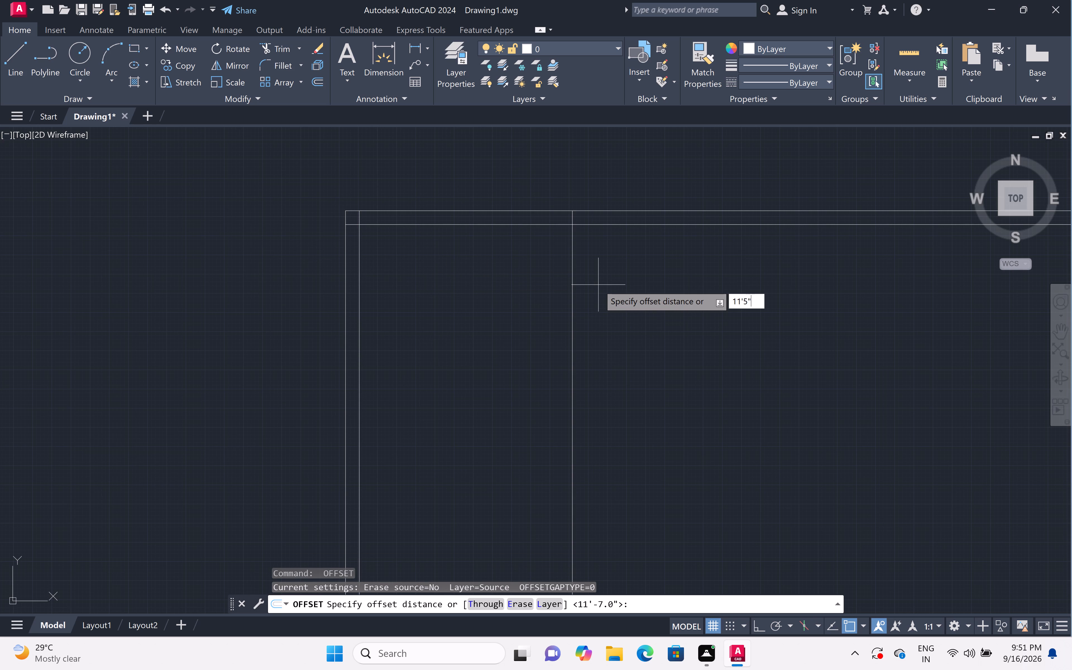
key("space")
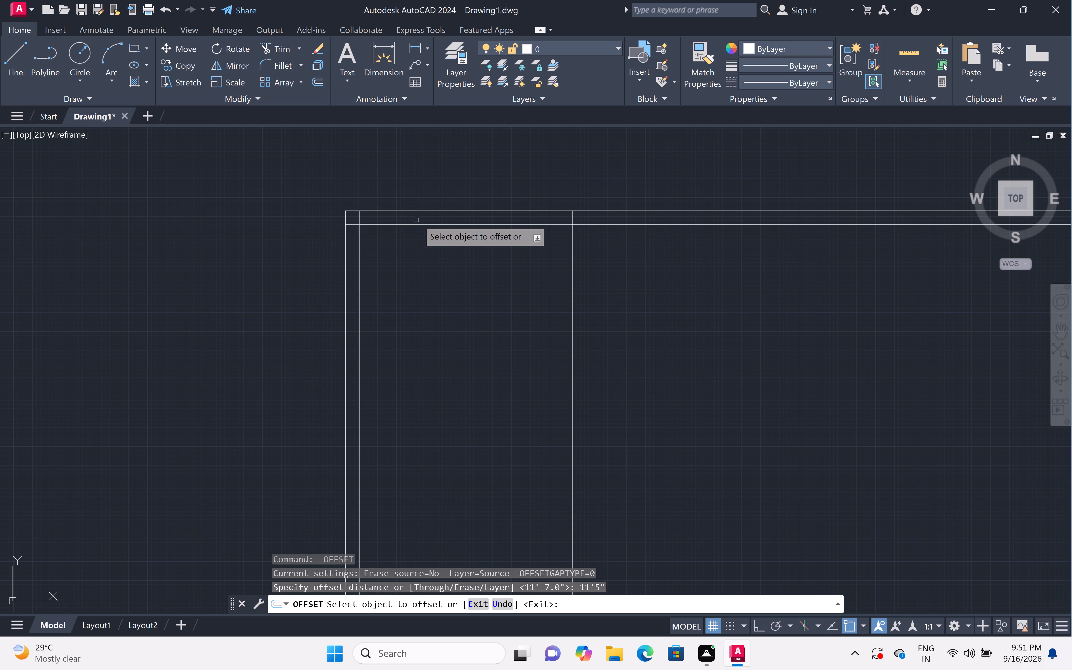
left_click(426, 225)
left_click(434, 339)
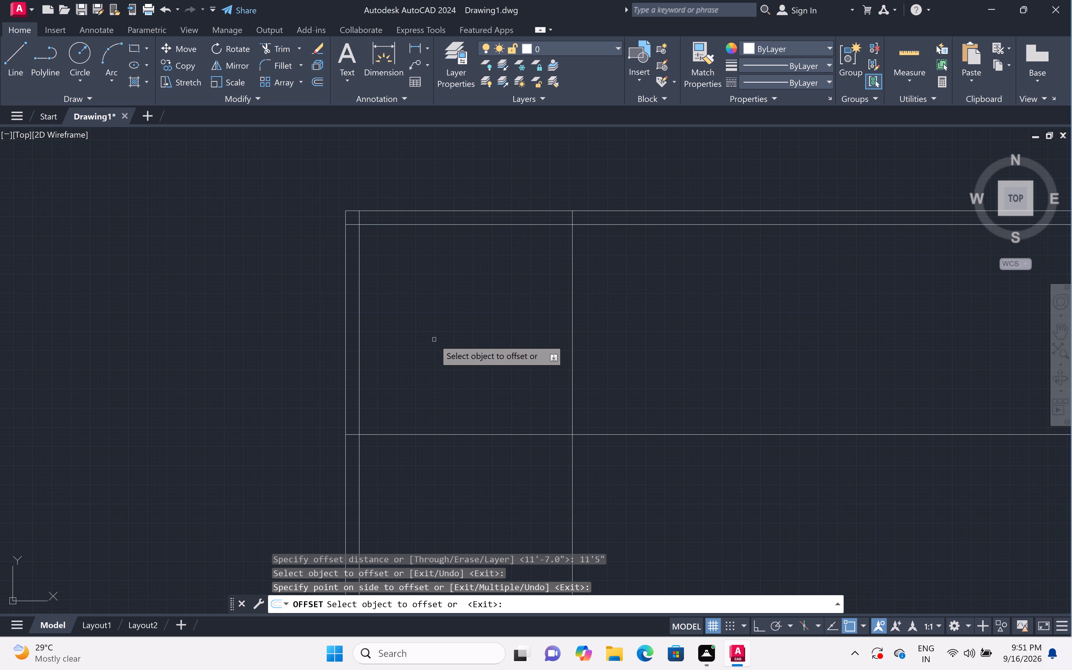
key("space")
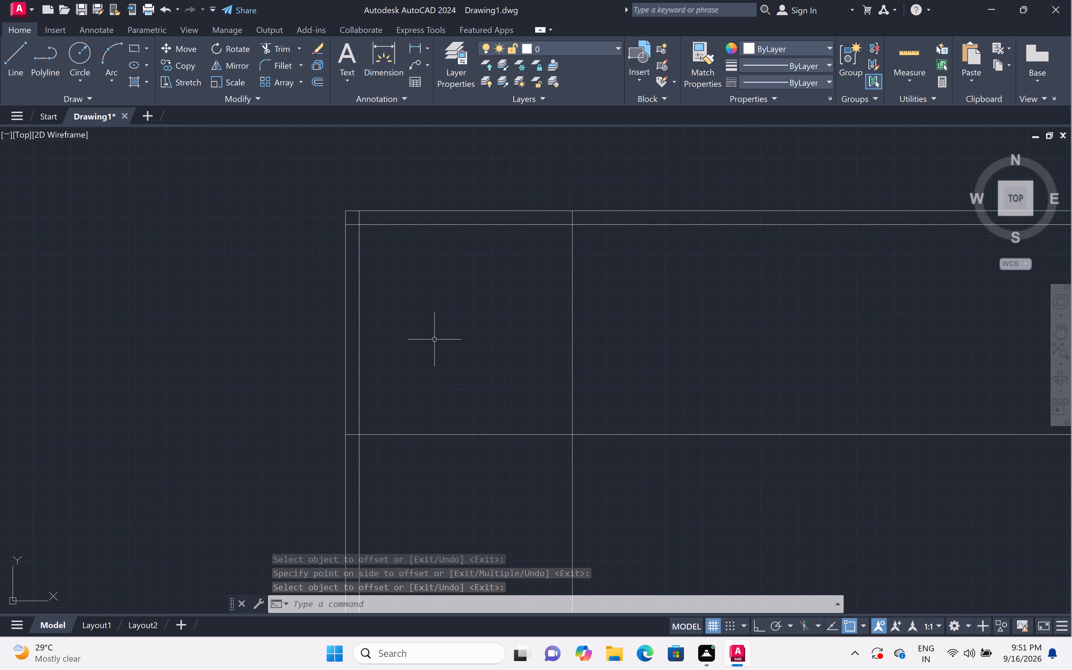
Offset the room's lower horizontal line 9" downward and its right vertical line 9" to the right for wall thickness.
key("space")
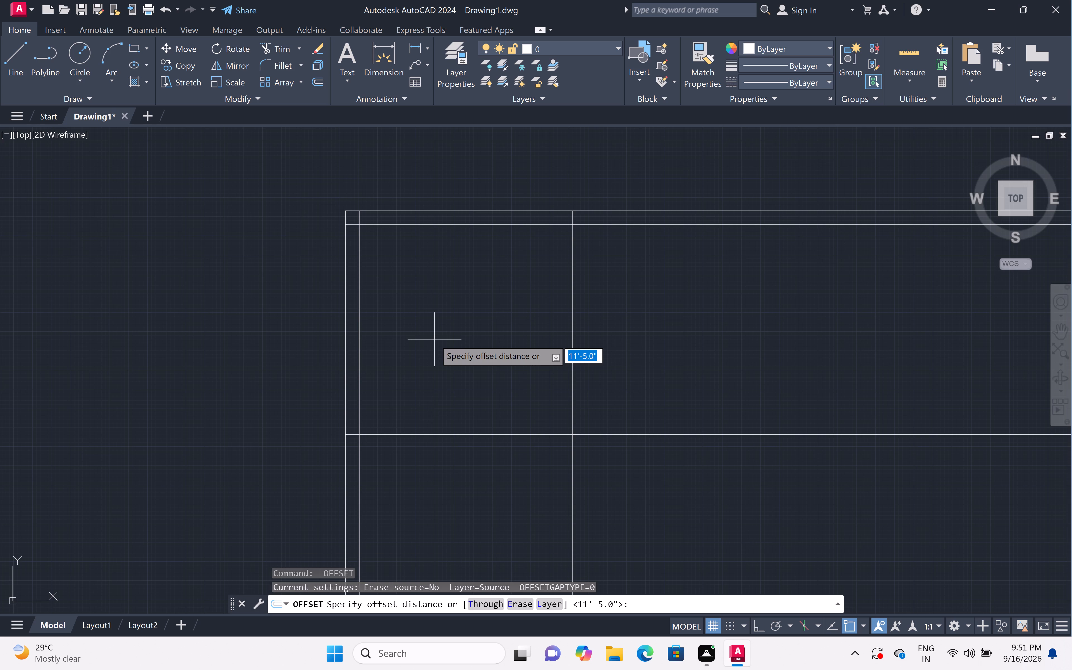
key("9")
key("shift+quotedbl")
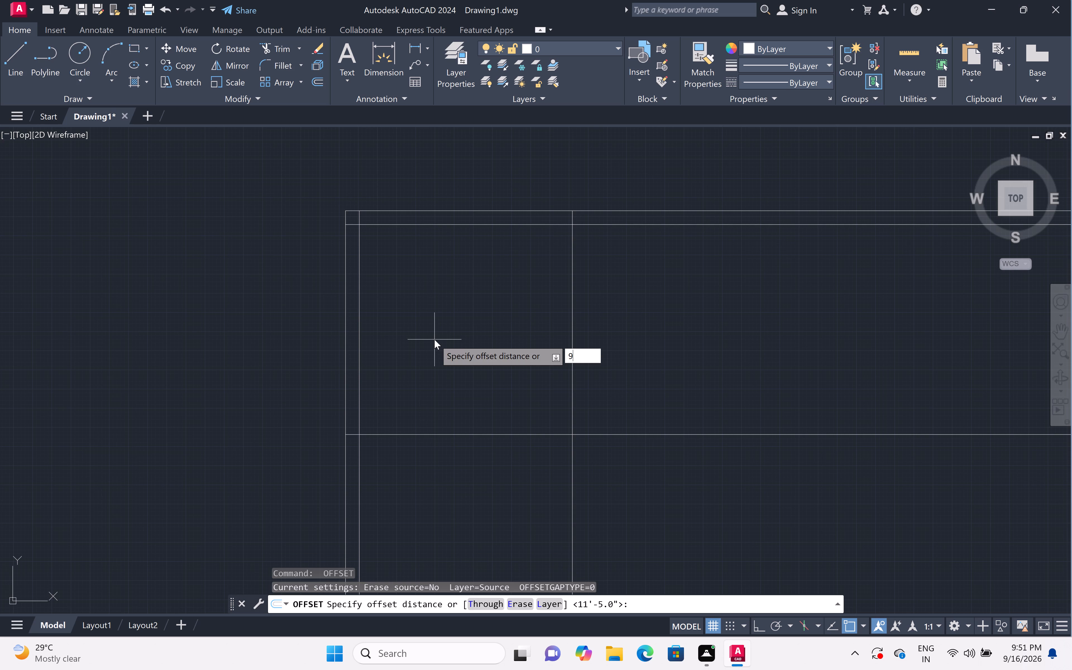
key("space")
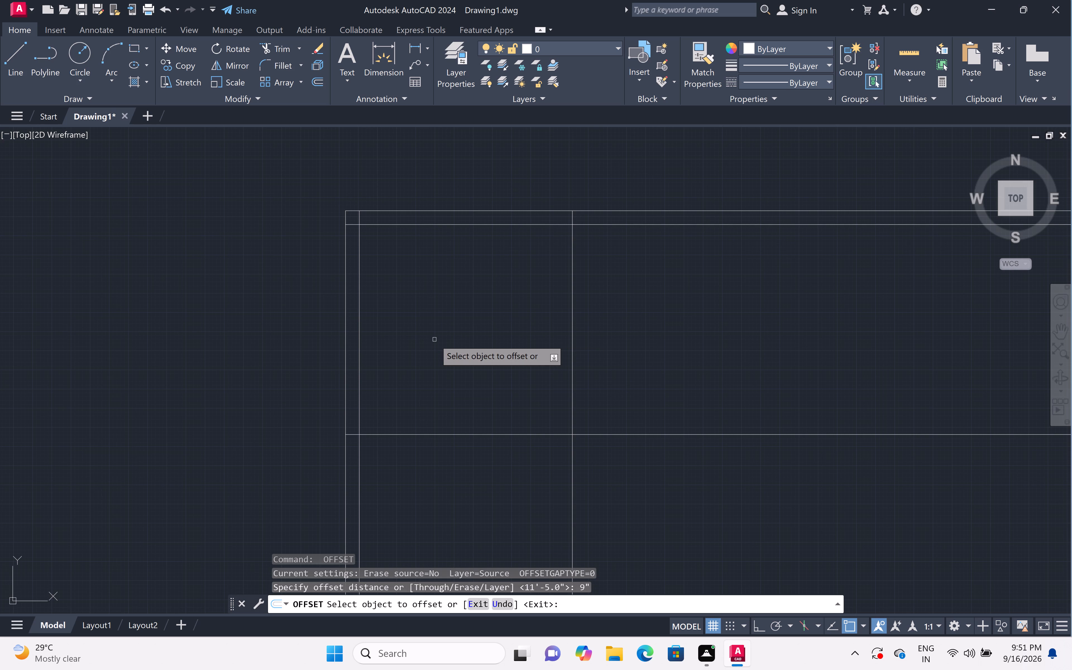
left_click(482, 435)
left_click(481, 483)
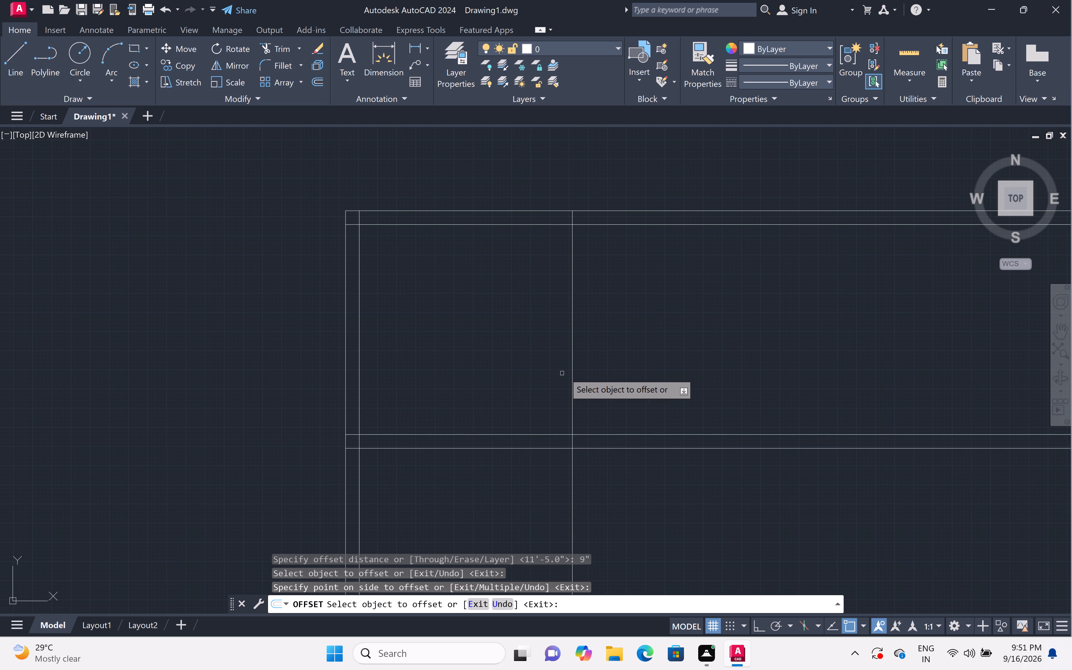
left_click(573, 378)
left_click(676, 367)
scroll(671, 361, "down", 5)
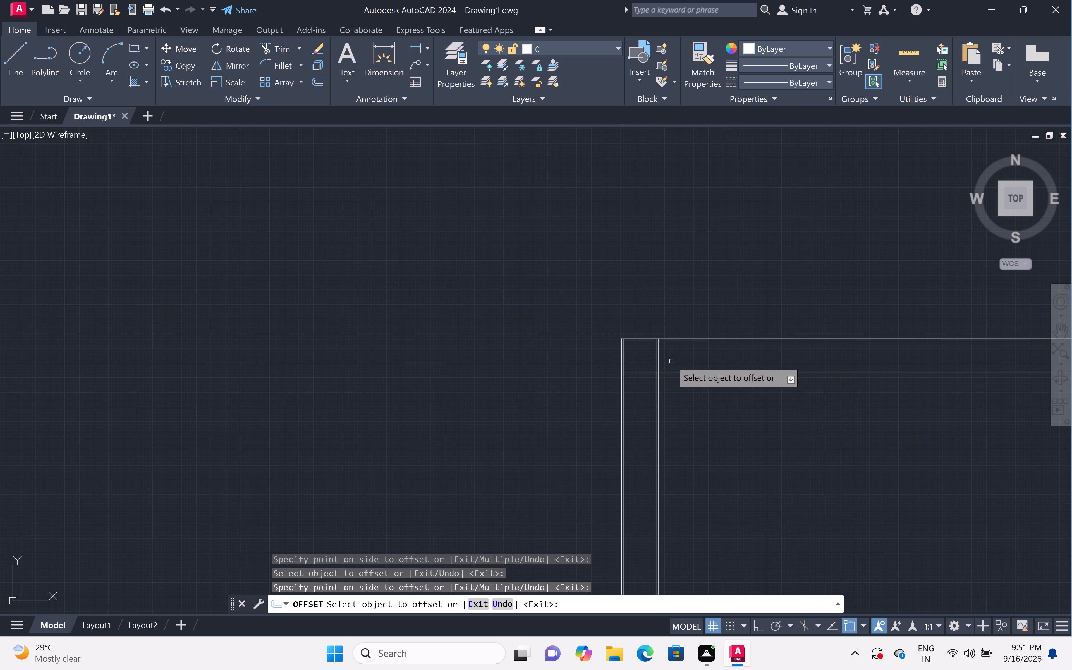
scroll(756, 358, "up", 2)
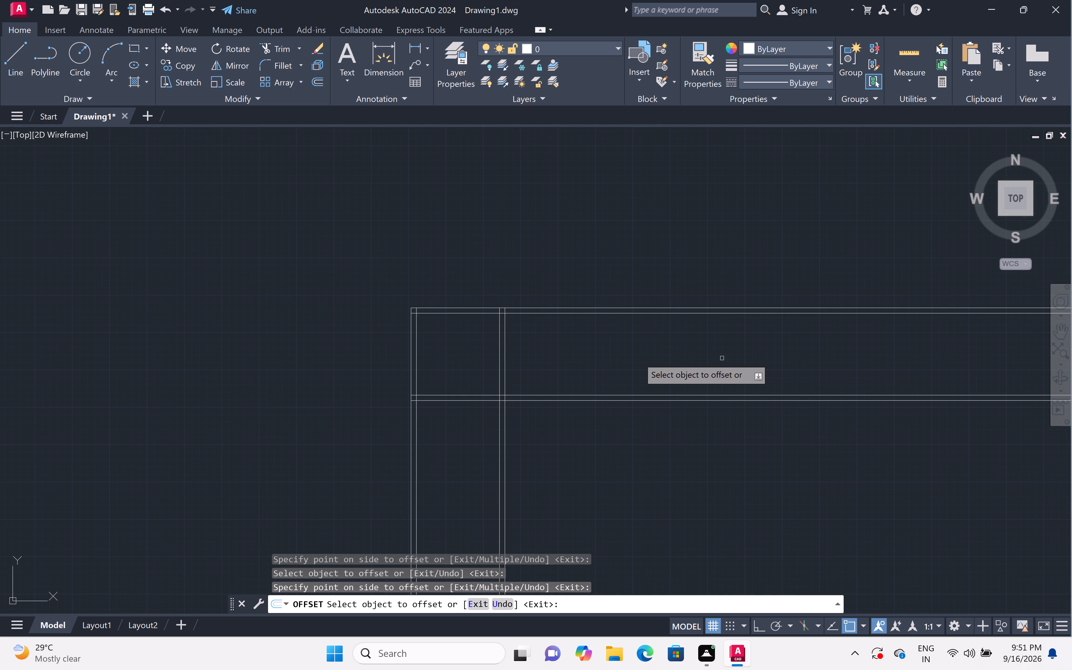
key("space")
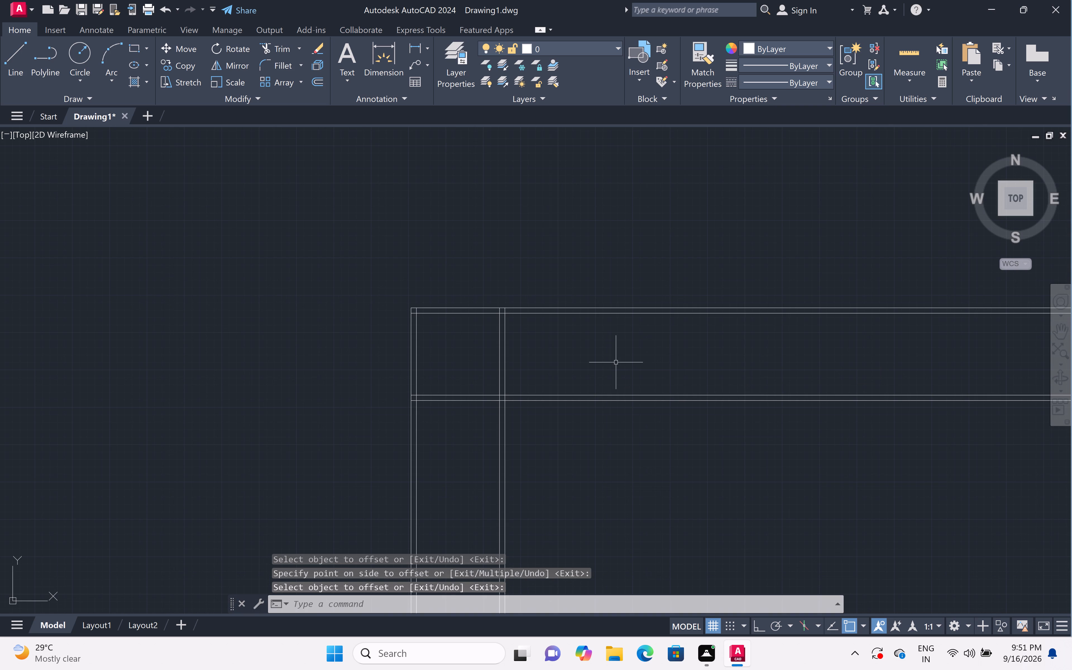
Offset the outer line of the corner room's right wall 4'8" to the right for the adjoining narrow room.
key("space")
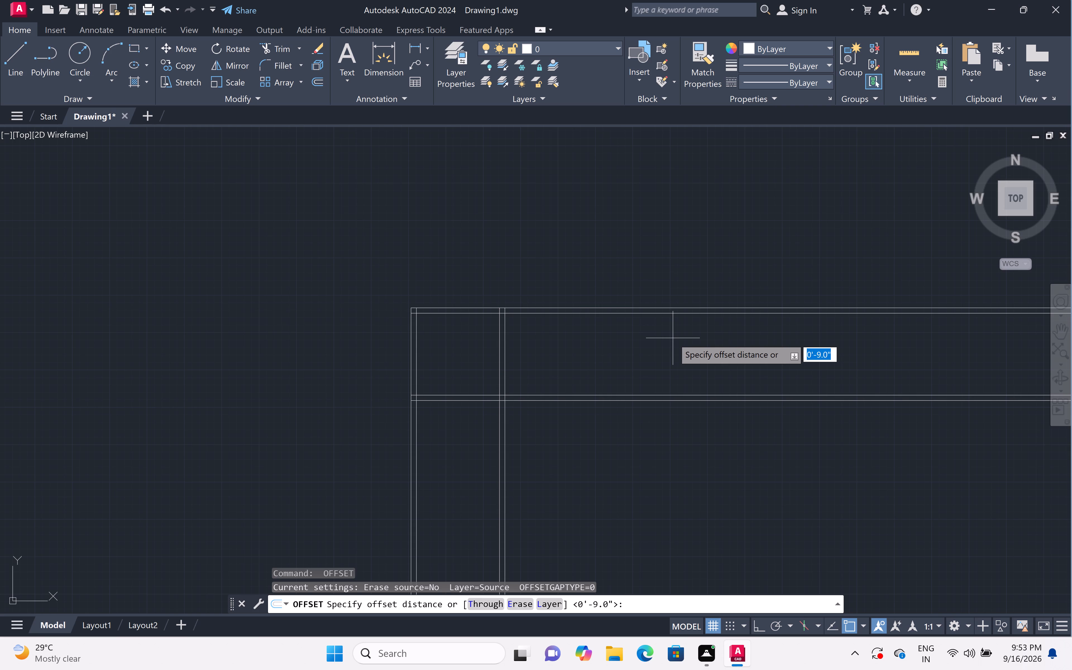
type("4'")
type("8\"")
key("space")
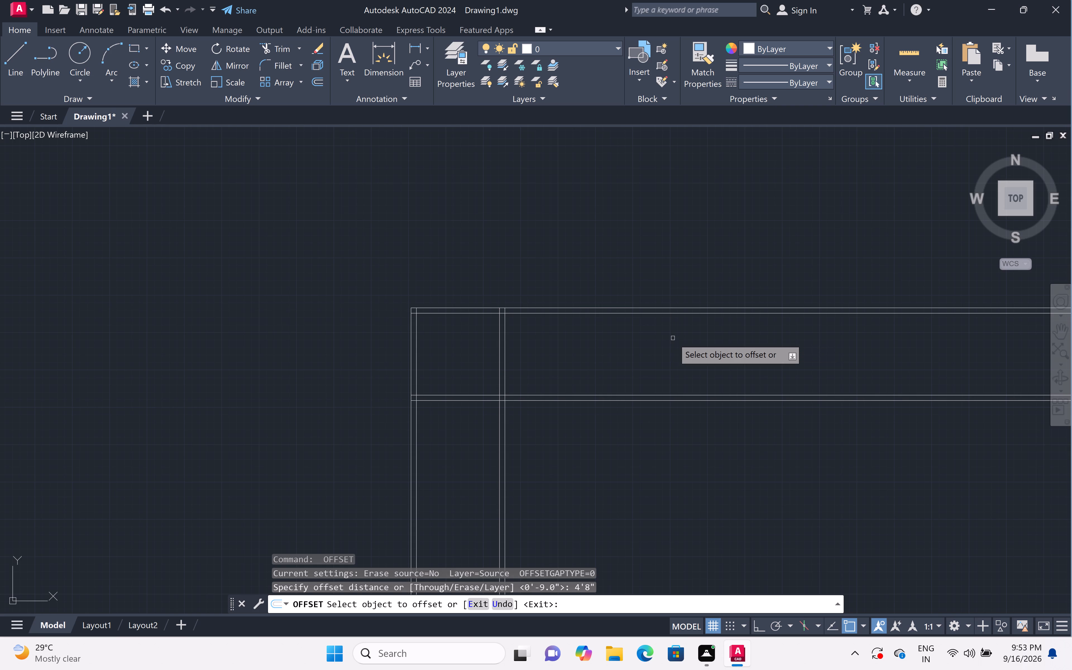
left_click(504, 372)
double_click(560, 368)
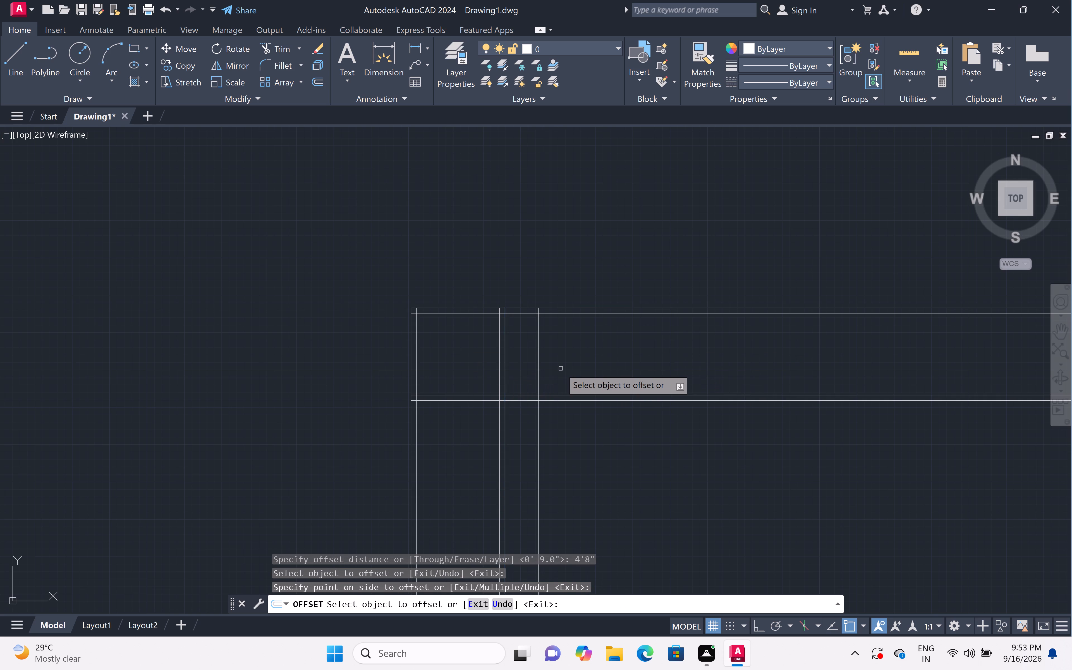
key("space")
Offset the inner line of the top wall 7'7" downward to set the narrow room's depth.
key("space")
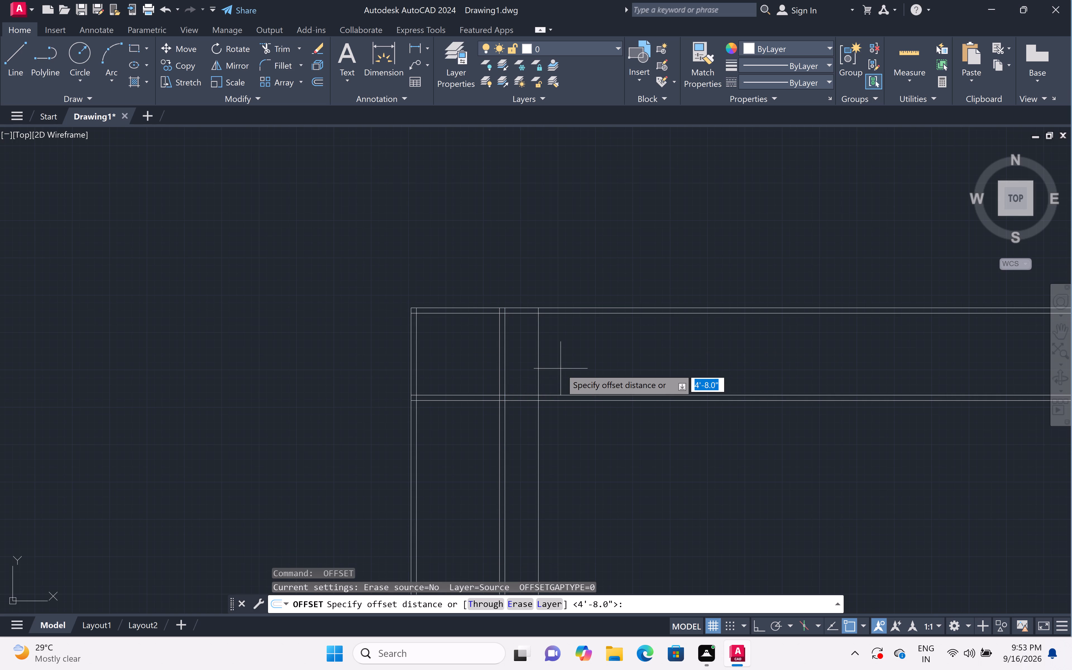
key("7")
type("'7\"")
key("space")
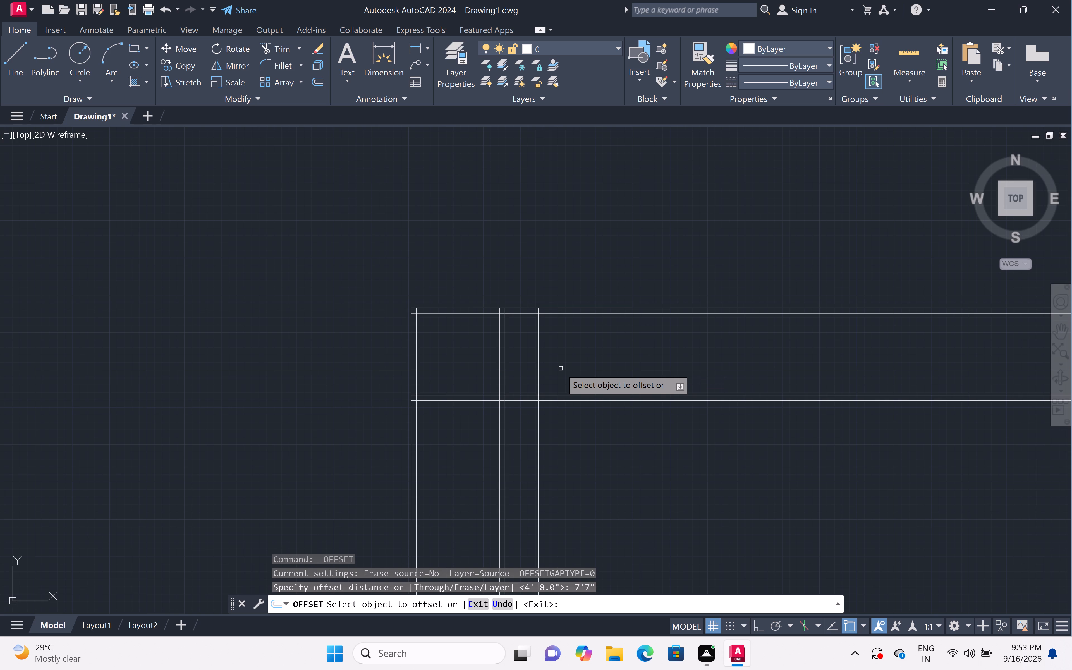
left_click(518, 314)
left_click(522, 361)
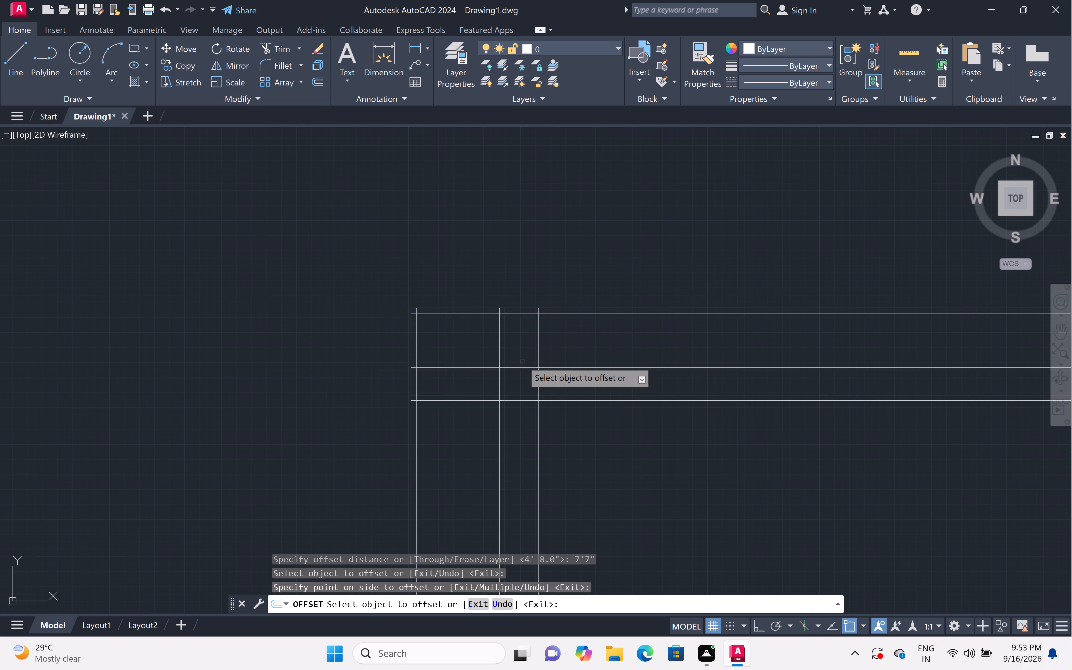
key("space")
Offset the narrow room's lower line 9" downward and its right line 9" to the right for wall thickness.
key("space")
type("9\"")
key("space")
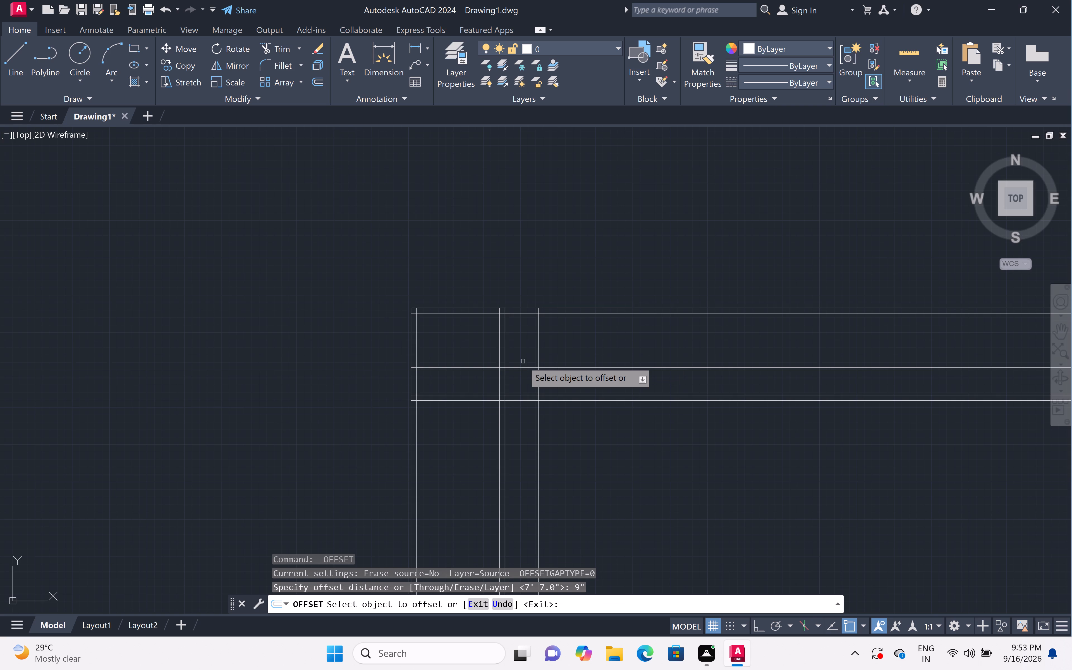
scroll(523, 364, "up", 2)
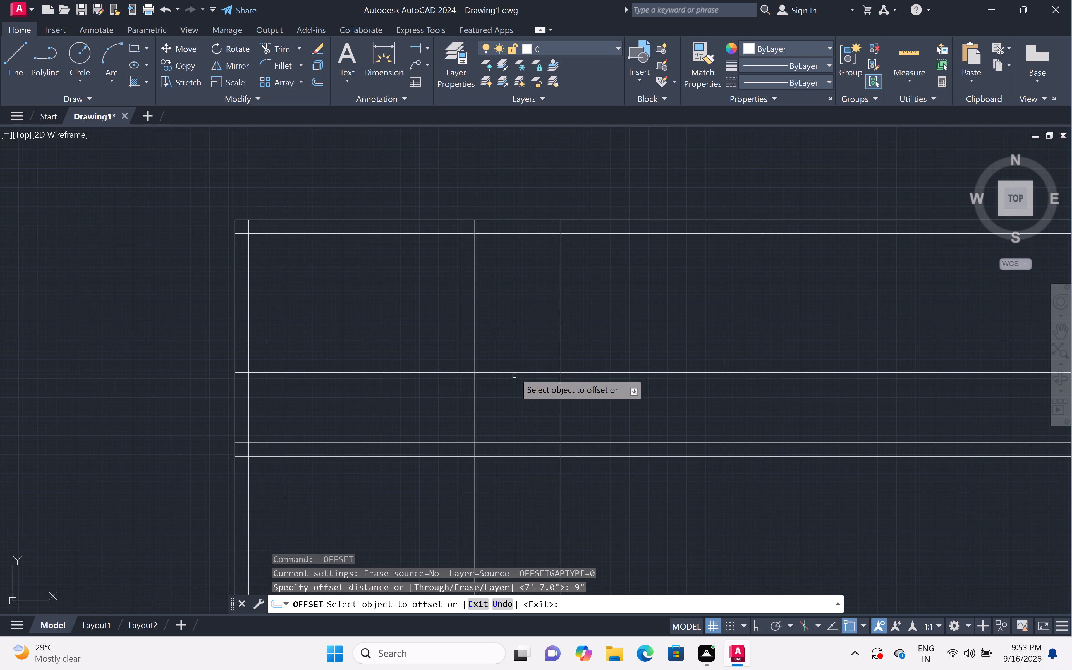
left_click(515, 371)
left_click(510, 403)
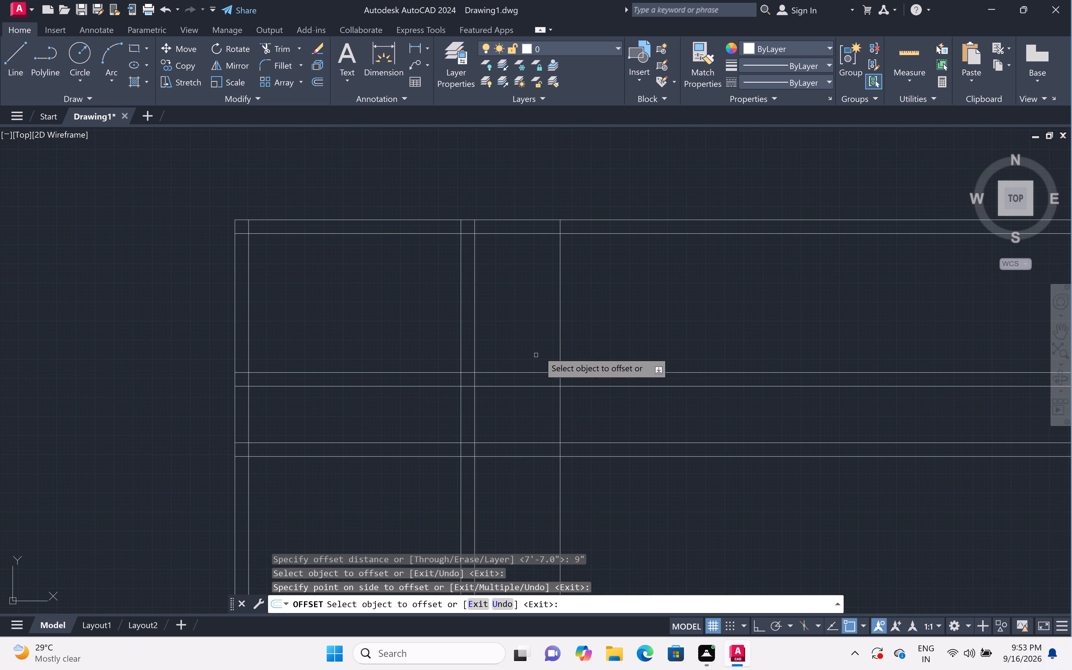
double_click(558, 328)
left_click(624, 327)
key("Escape")
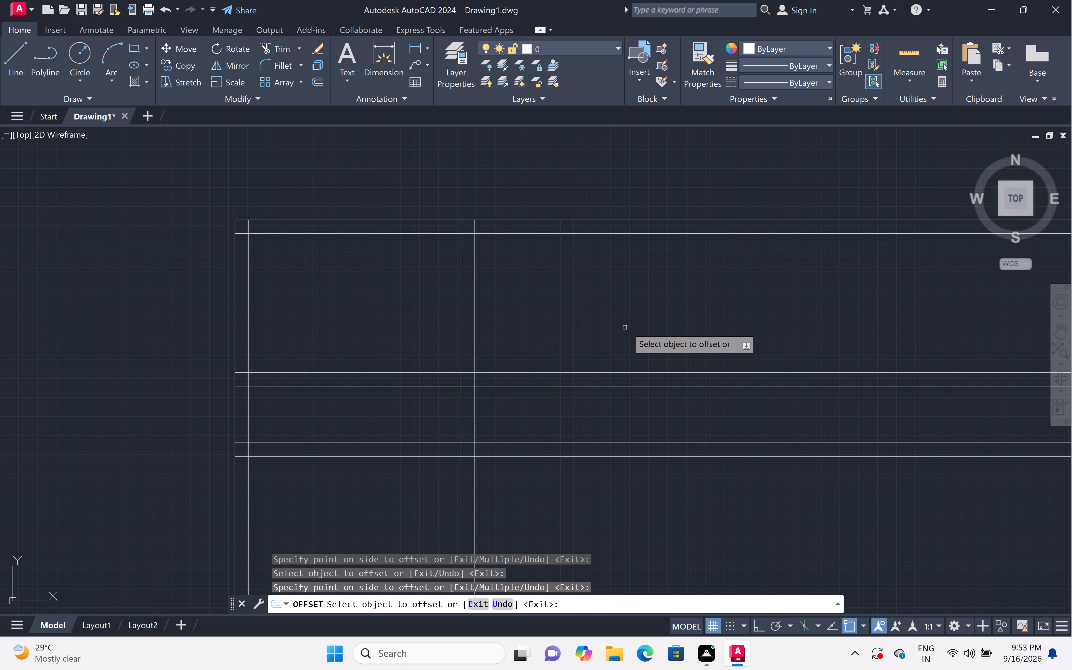
Trim the narrow room's lower wall lines inside the corner room and the corner room's lower wall lines across the passage.
type("tr")
key("space")
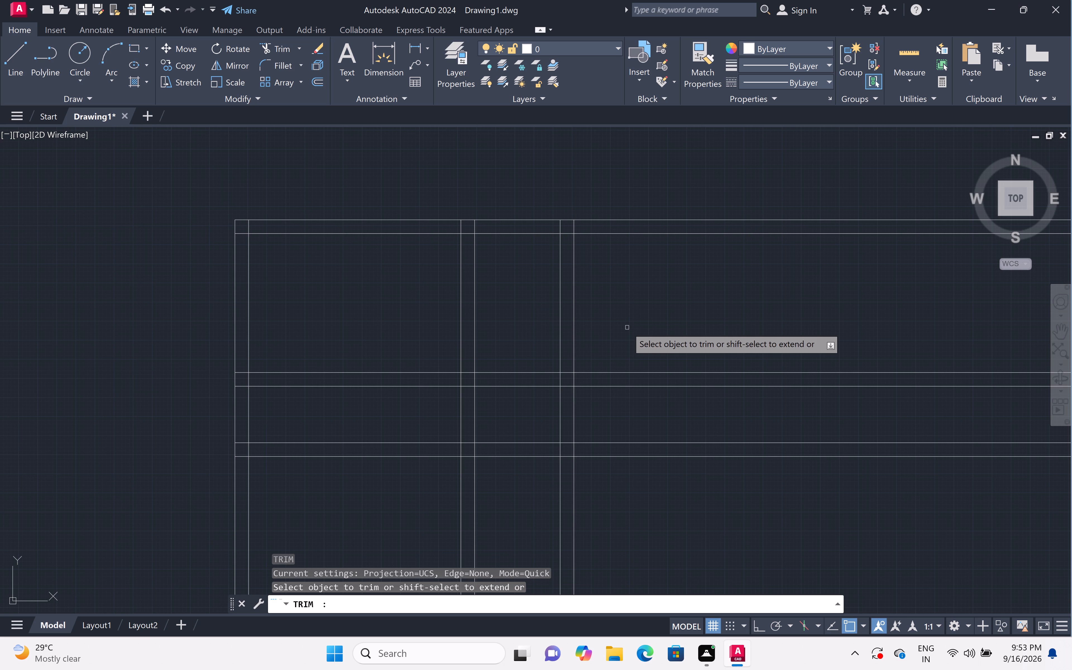
left_click(394, 352)
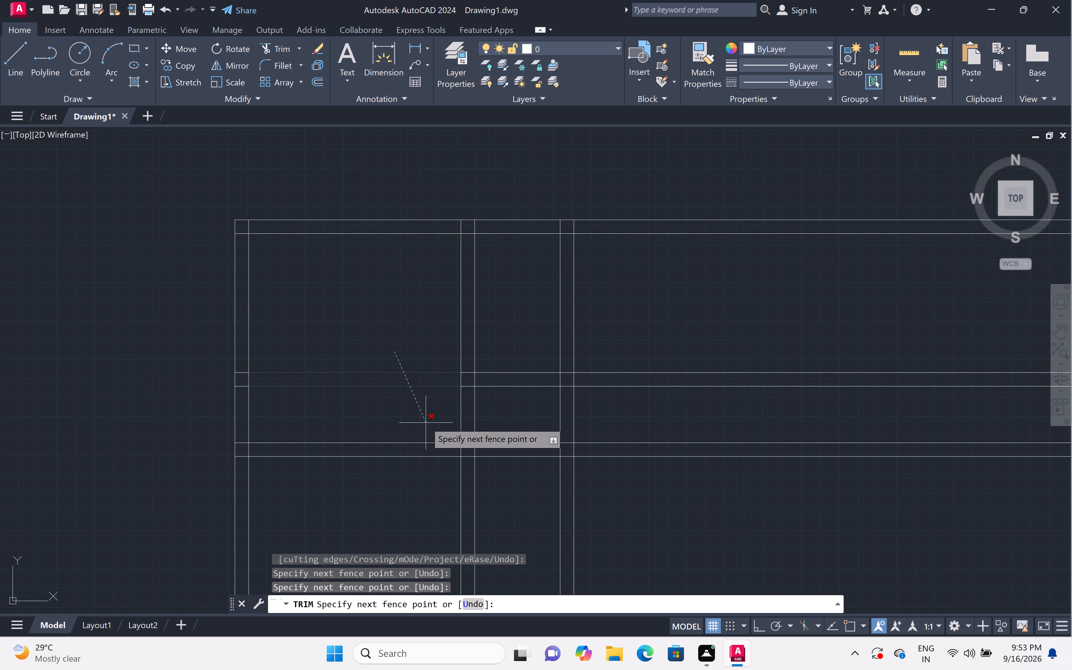
double_click(426, 419)
double_click(534, 430)
left_click(538, 494)
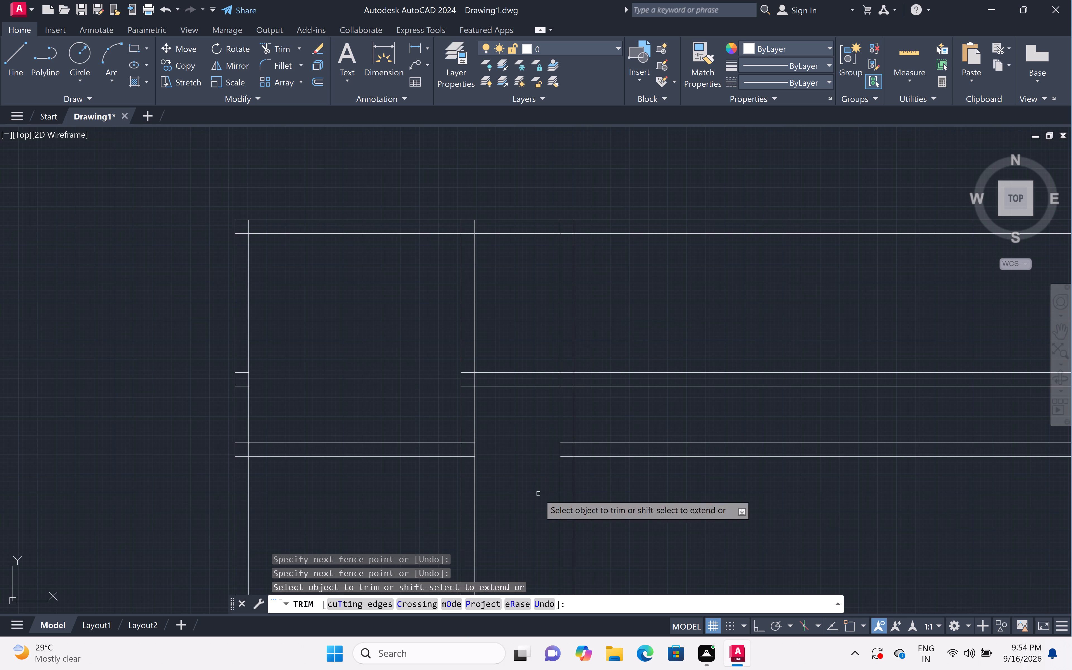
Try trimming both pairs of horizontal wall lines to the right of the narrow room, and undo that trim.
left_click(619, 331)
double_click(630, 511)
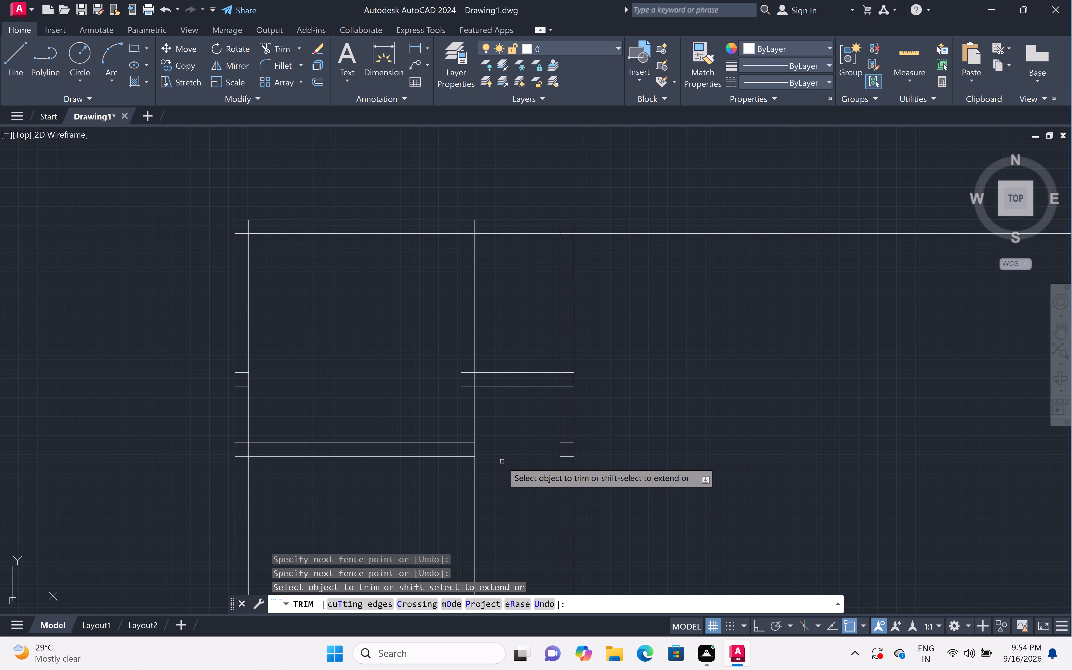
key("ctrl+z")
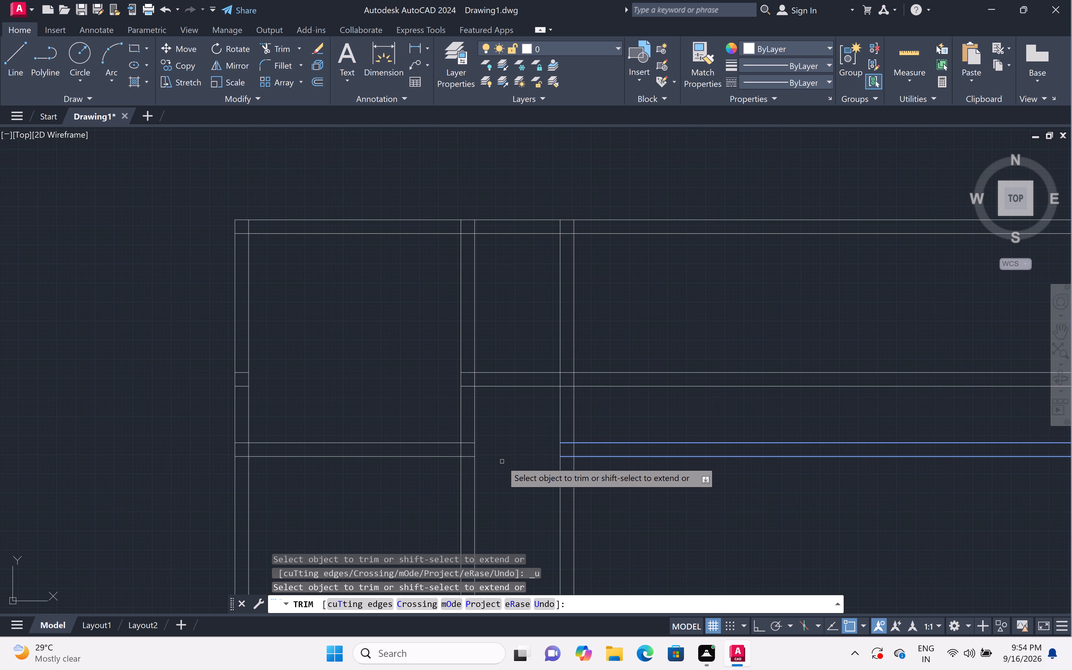
Trim only the narrow room's lower wall lines where they run past its right wall.
scroll(501, 461, "up", 1)
left_click(681, 310)
left_click(689, 360)
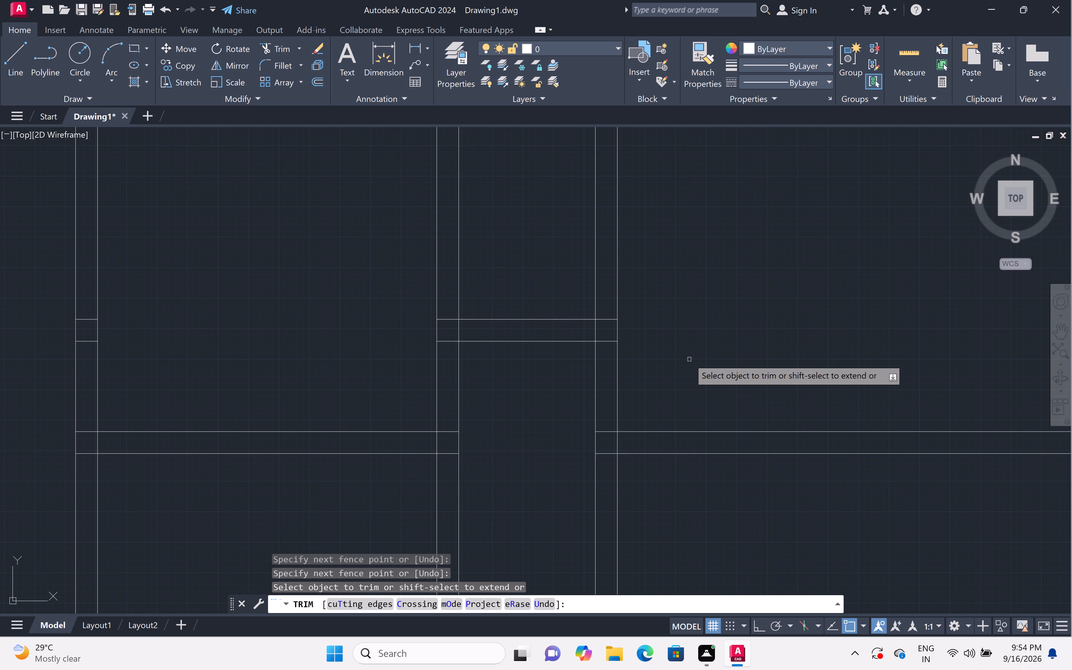
scroll(691, 349, "down", 3)
middle_click_drag(722, 337, 602, 346)
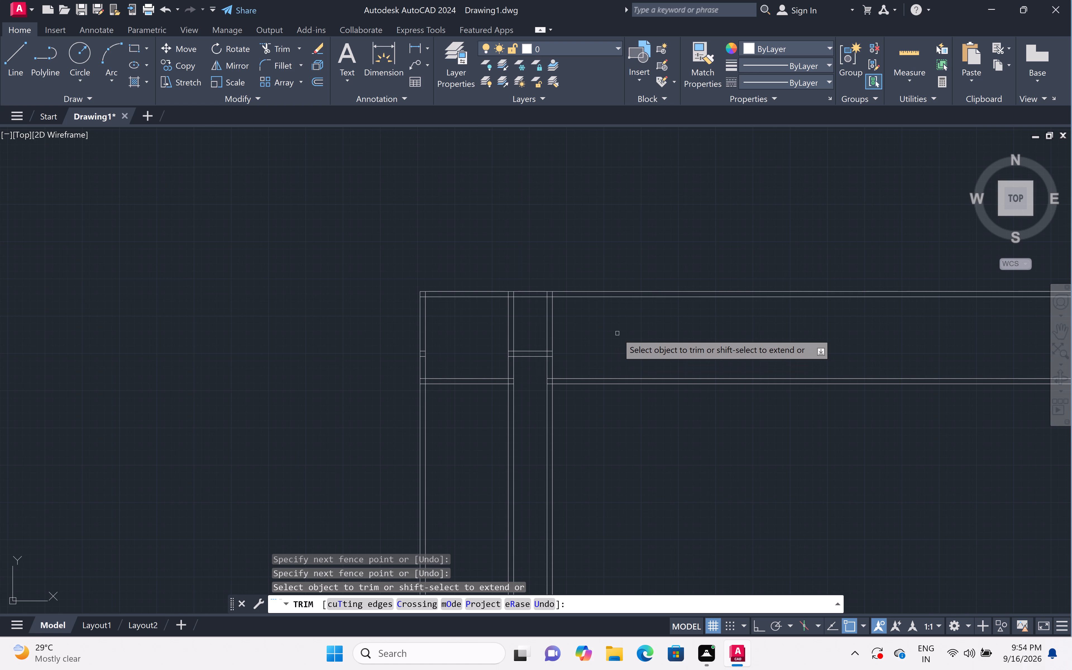
key("space")
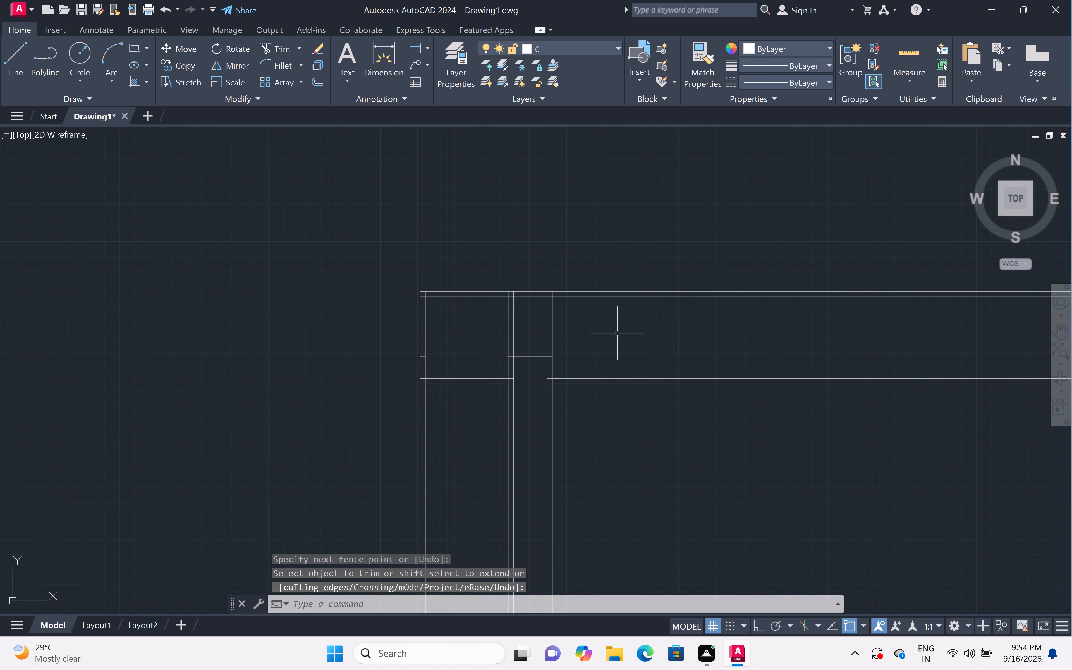
key("space")
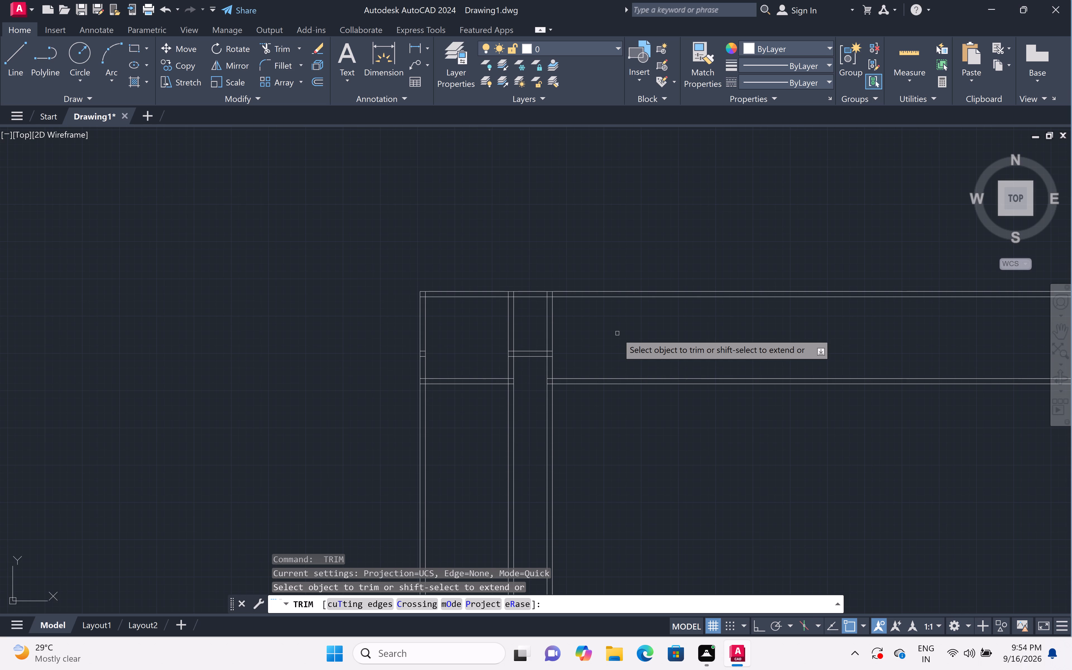
key("Escape")
Offset the outer line of the narrow room's right wall 11' to the right to set the third room's width.
type("off")
key("space")
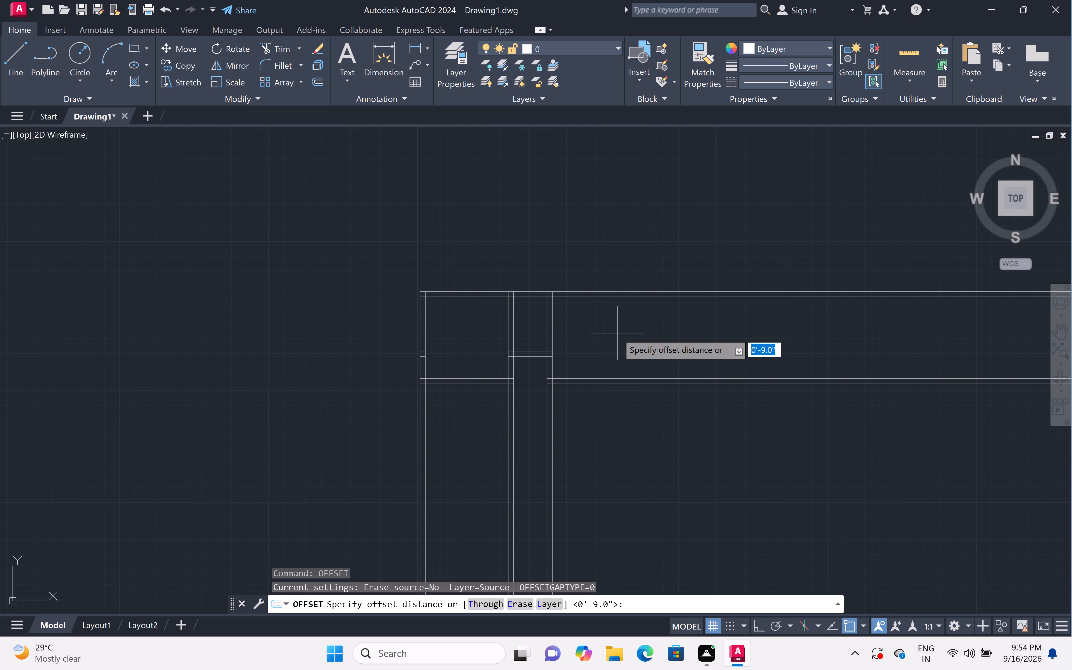
type("11")
key("apostrophe")
key("space")
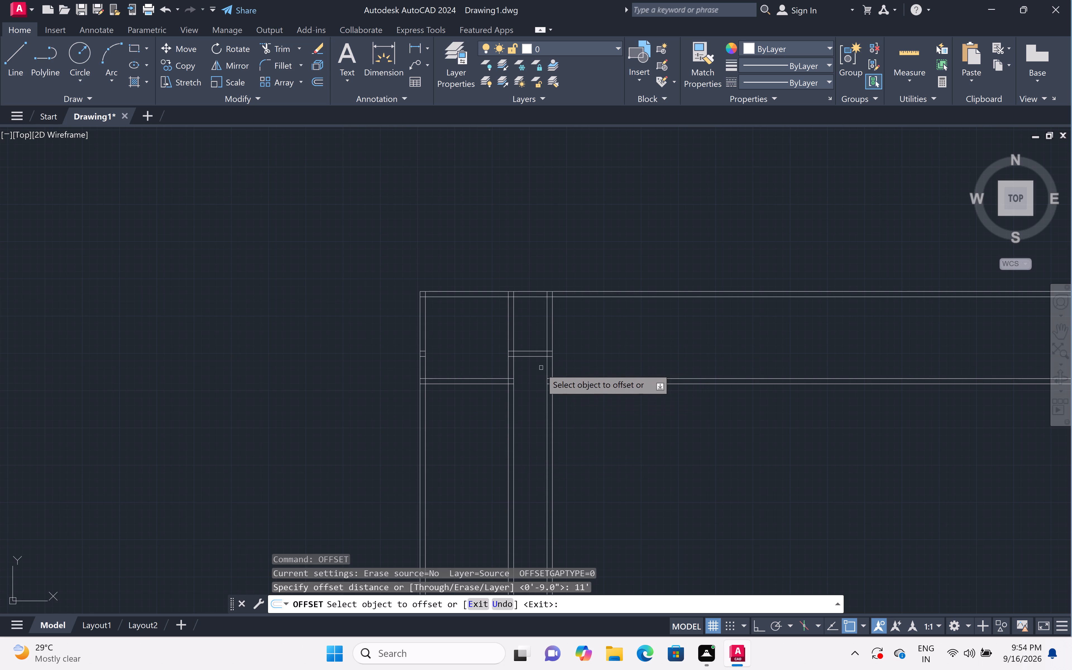
left_click(551, 363)
double_click(673, 360)
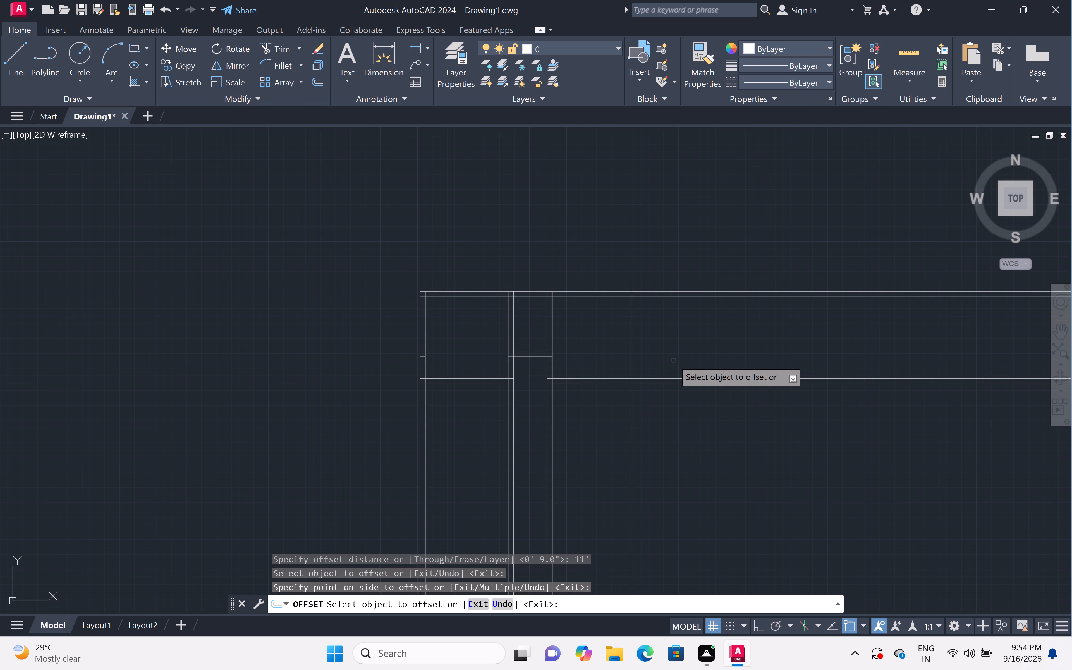
key("space")
Offset the third room's right vertical line 9" to the right for wall thickness.
key("space")
type("9\"")
key("space")
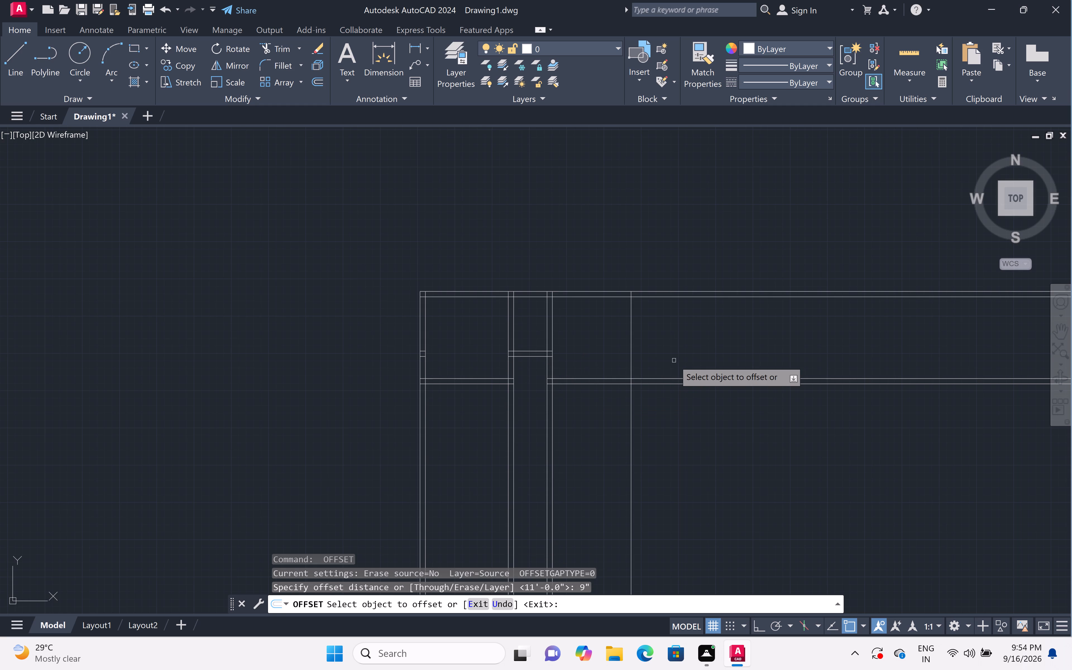
double_click(630, 358)
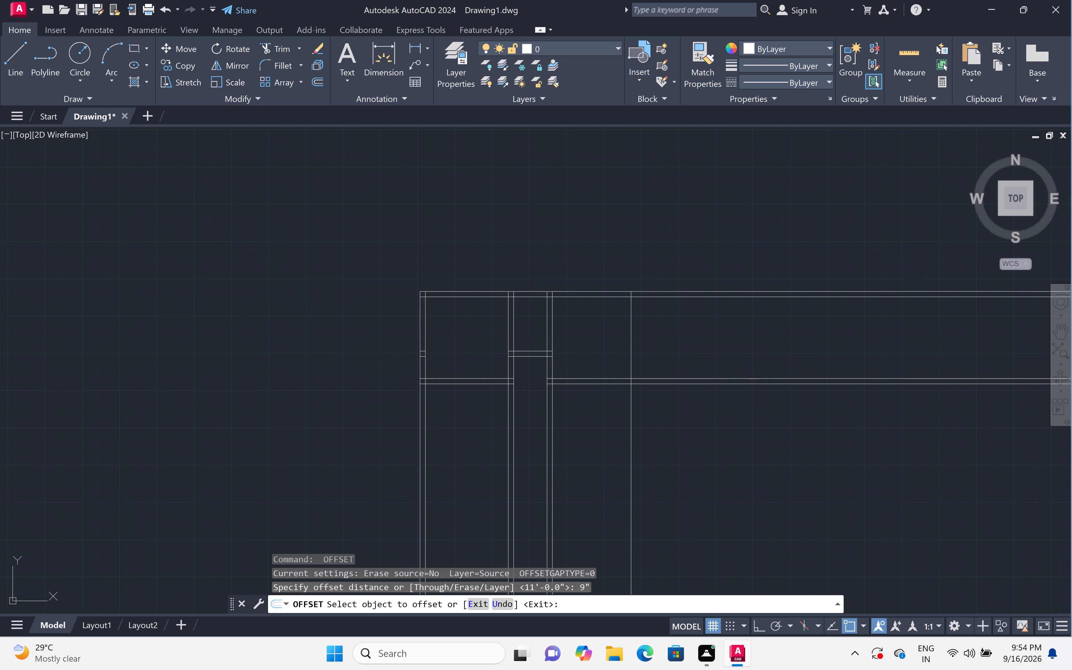
double_click(679, 351)
key("Escape")
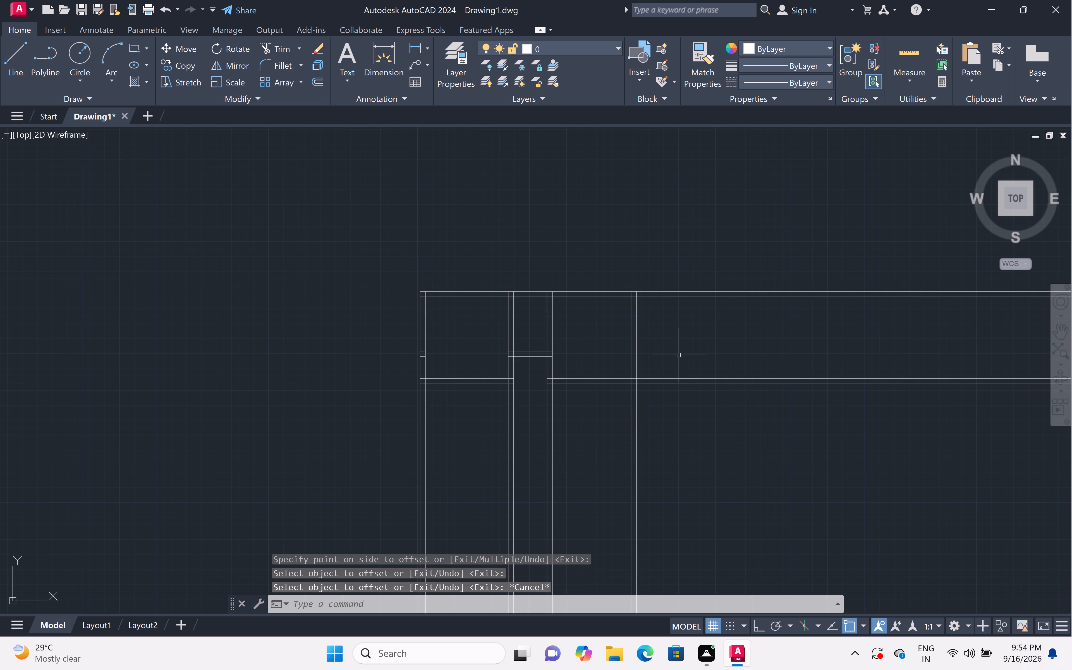
Trim the top and lower horizontal wall lines that extend beyond the third room's right wall.
type("tr")
key("space")
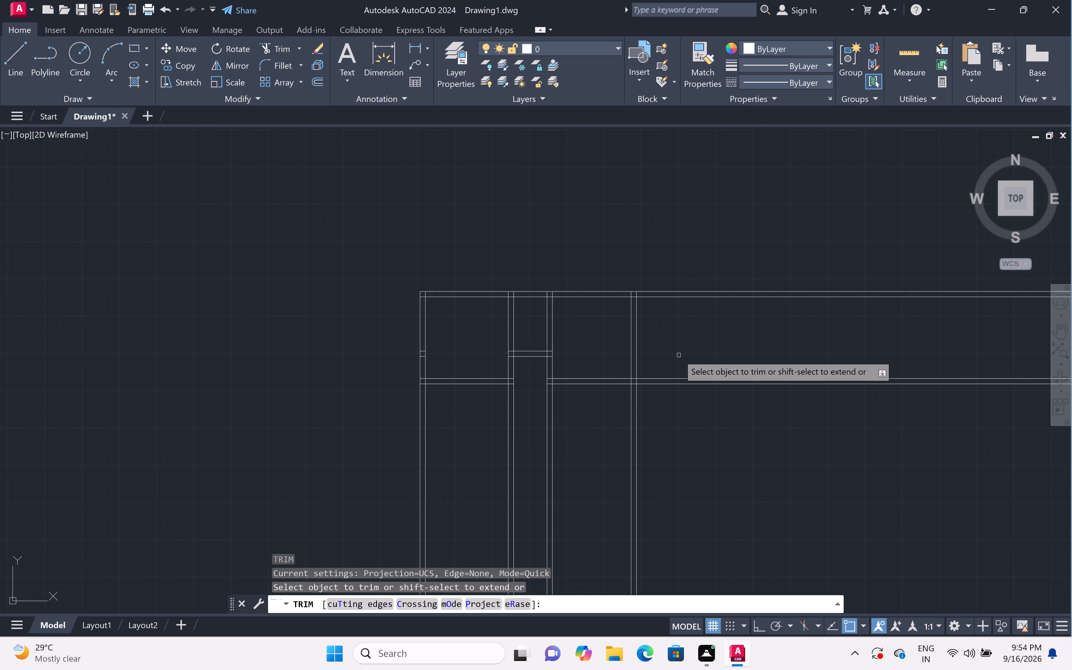
double_click(665, 259)
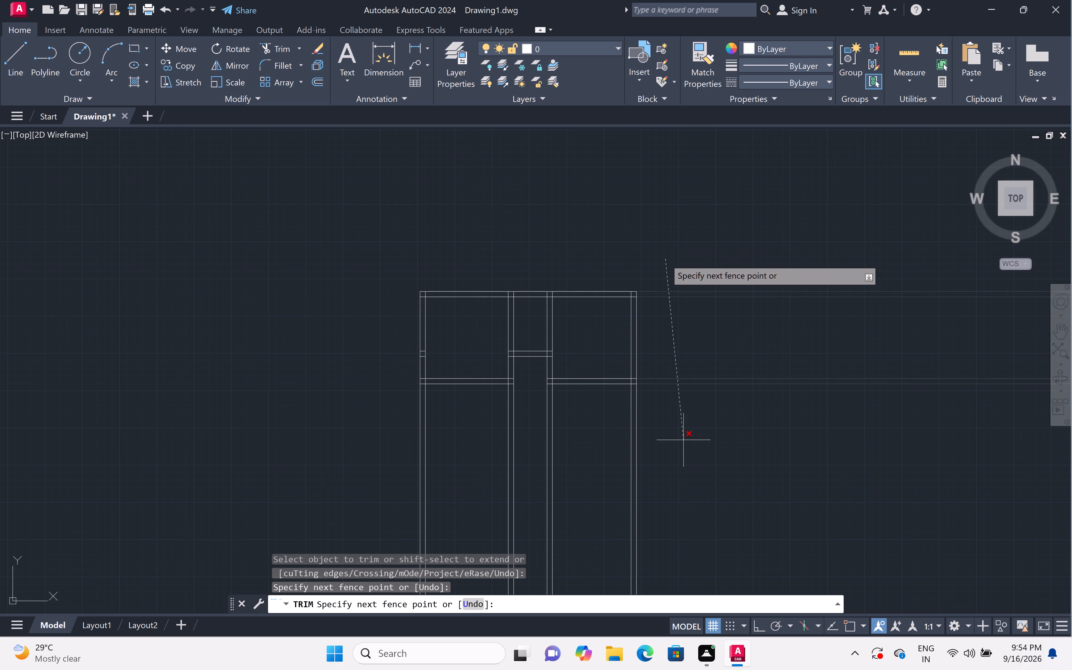
left_click(684, 460)
key("Escape")
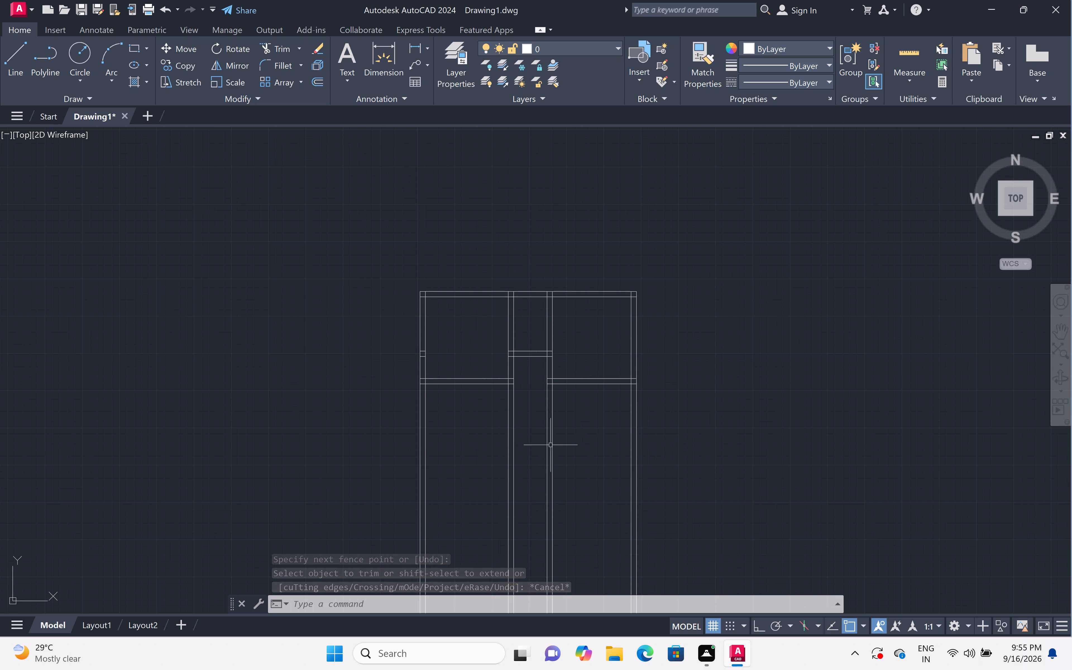
Trim both vertical wall lines between the first room and the narrow room below the first room's lower wall.
middle_click(546, 402)
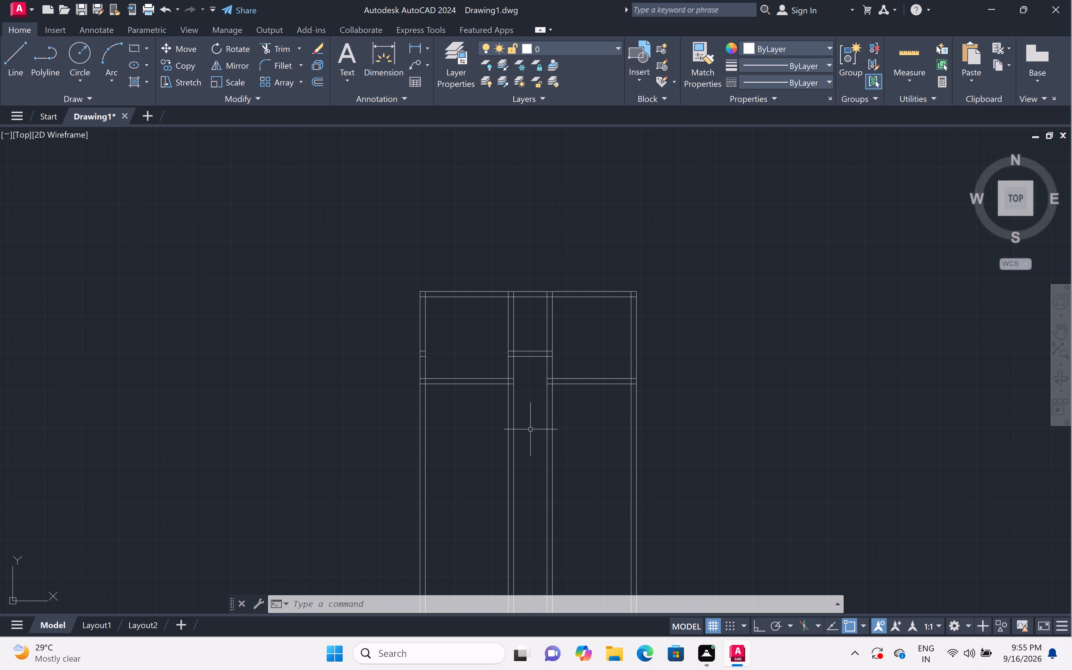
middle_click_drag(523, 445, 530, 406)
scroll(532, 396, "up", 1)
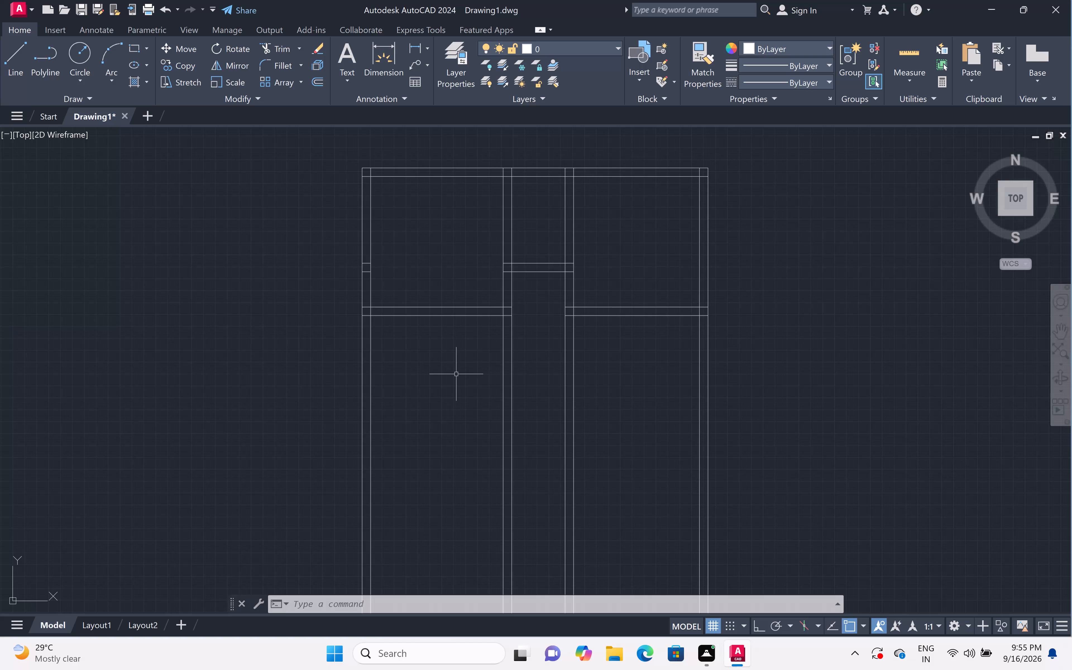
type("tr")
key("space")
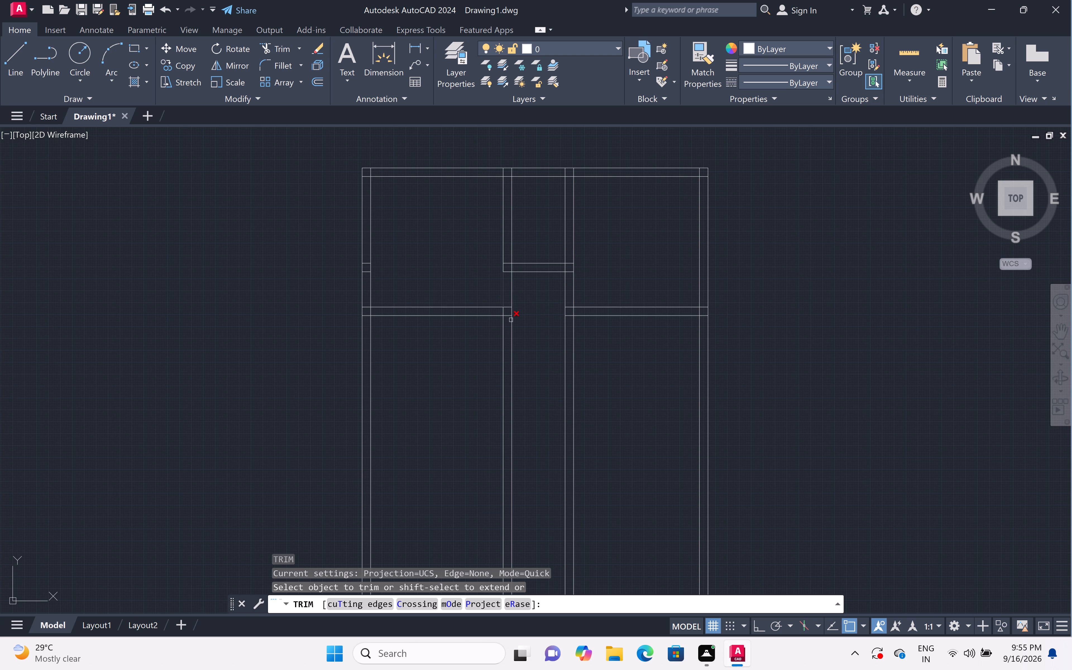
scroll(509, 396, "up", 2)
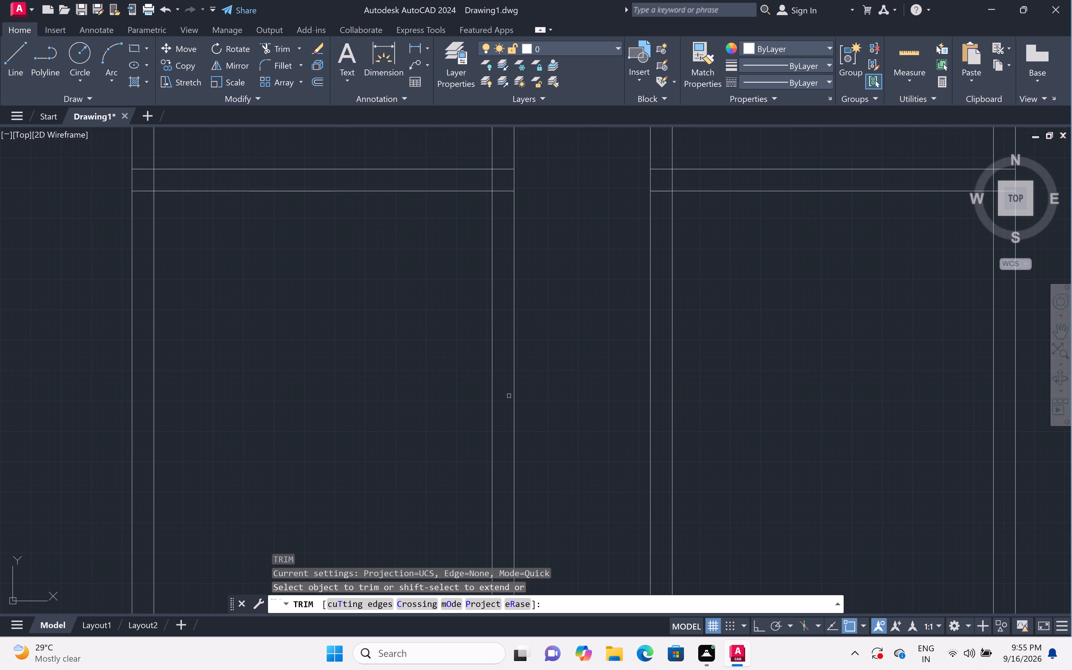
scroll(509, 396, "up", 1)
scroll(524, 353, "down", 1)
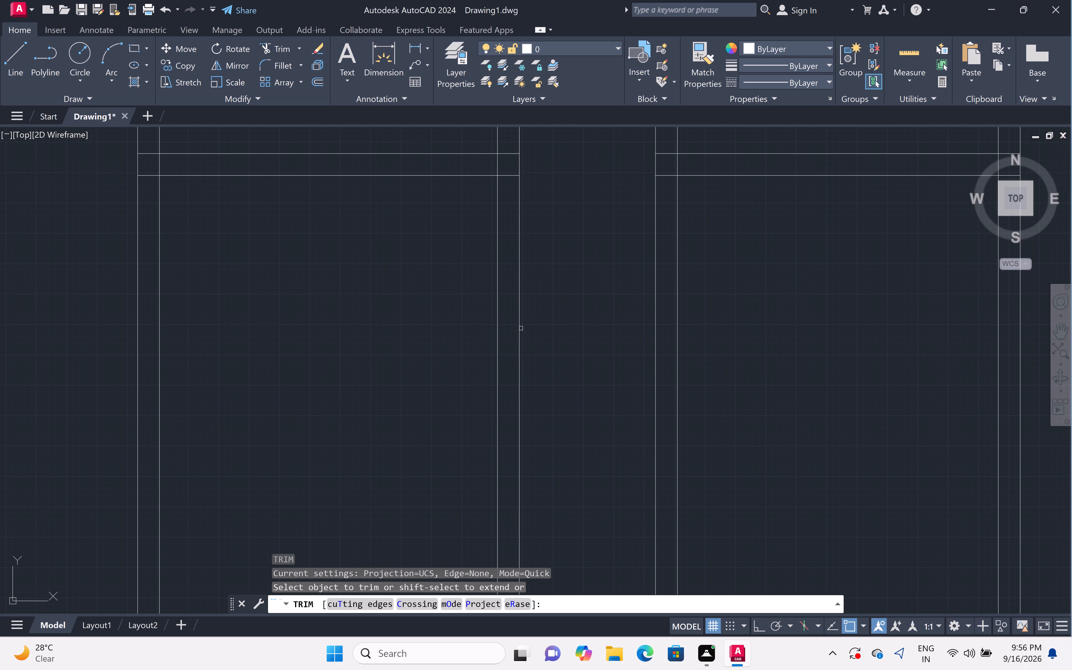
double_click(532, 309)
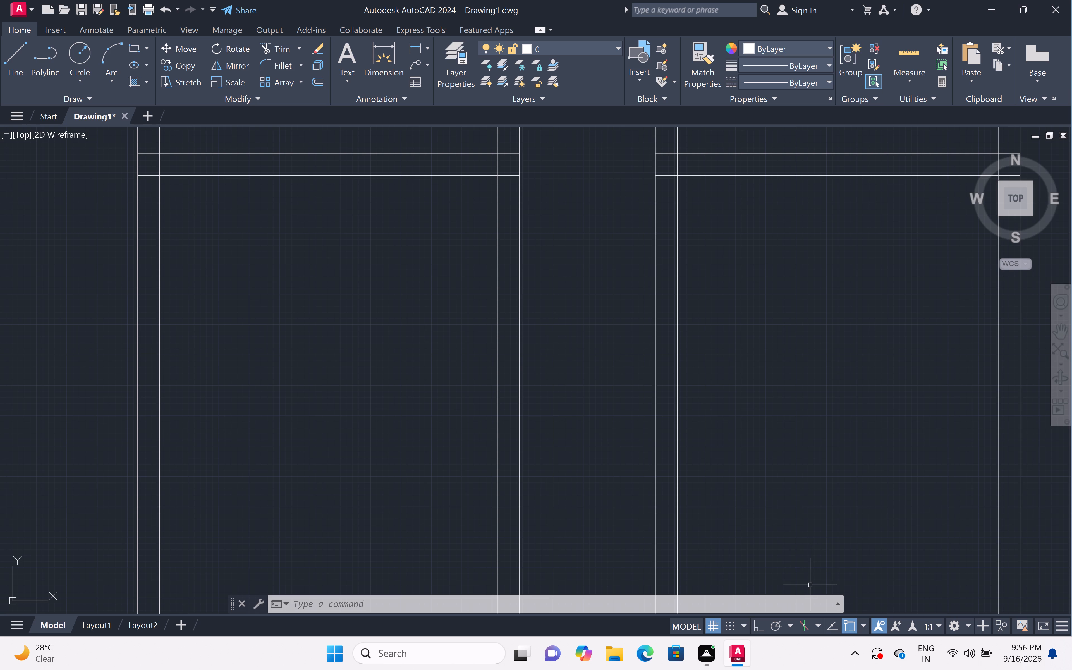
type("tr")
key("space")
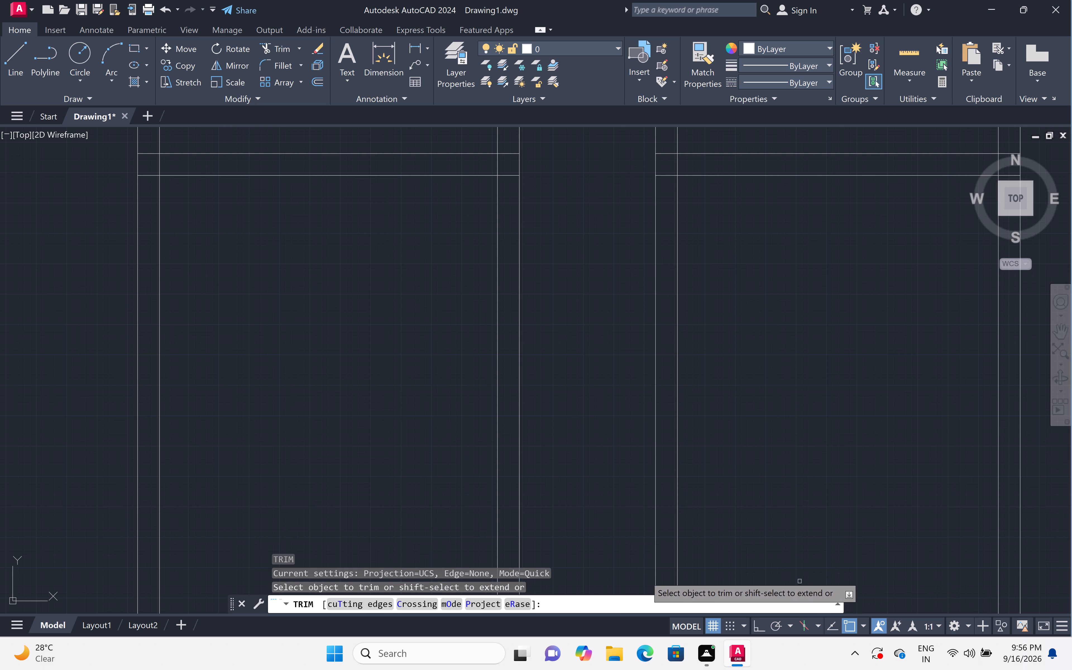
left_click(544, 373)
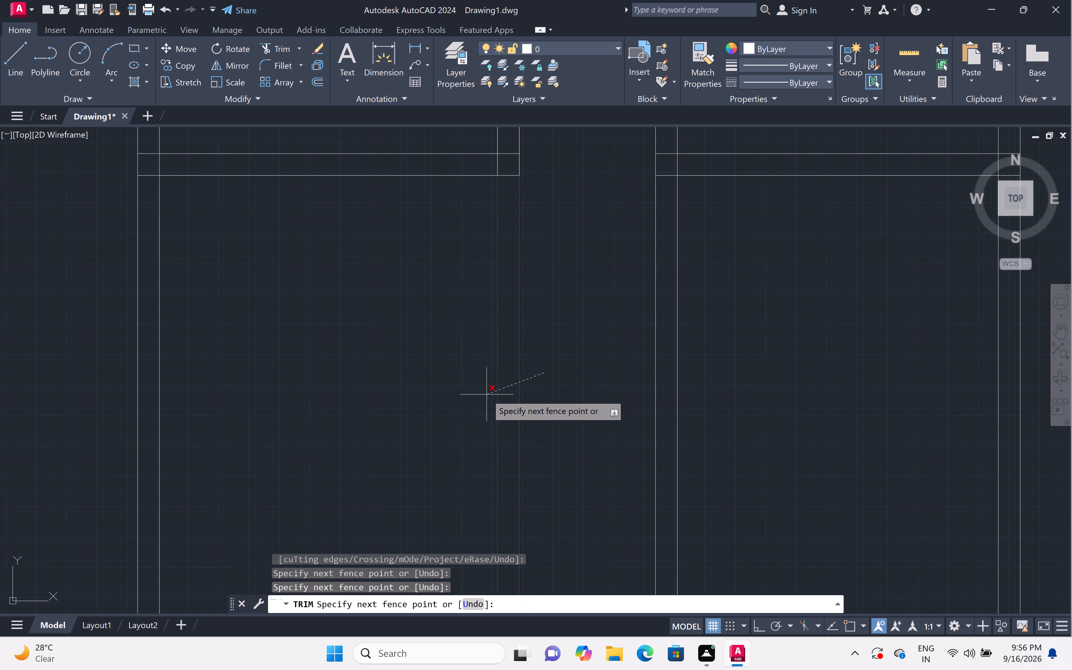
left_click(413, 408)
key("Escape")
scroll(434, 398, "down", 4)
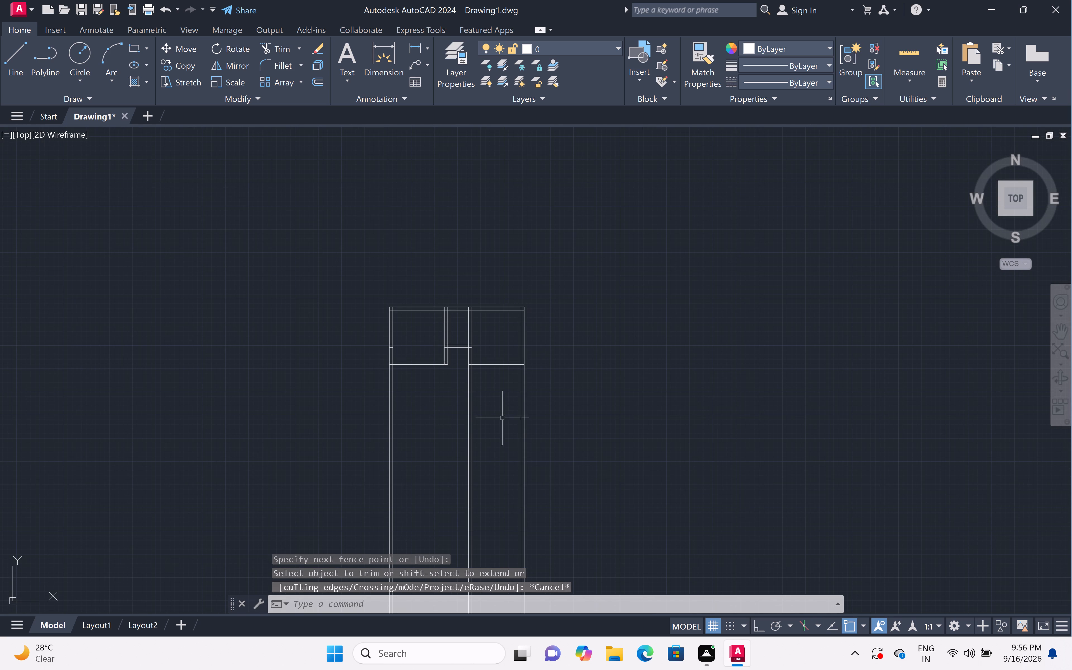
Offset the lower line of the third room's bottom wall 10'4" downward to set the depth of the room beneath it.
scroll(502, 436, "up", 2)
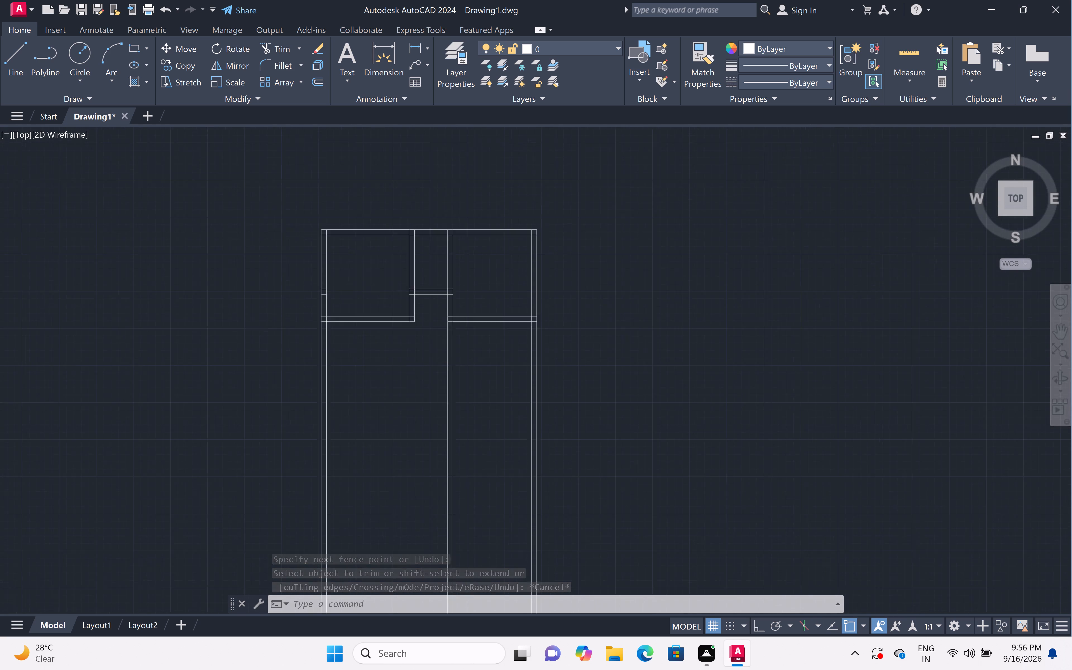
type("off 1")
type("0'")
key("4")
key("shift+quotedbl")
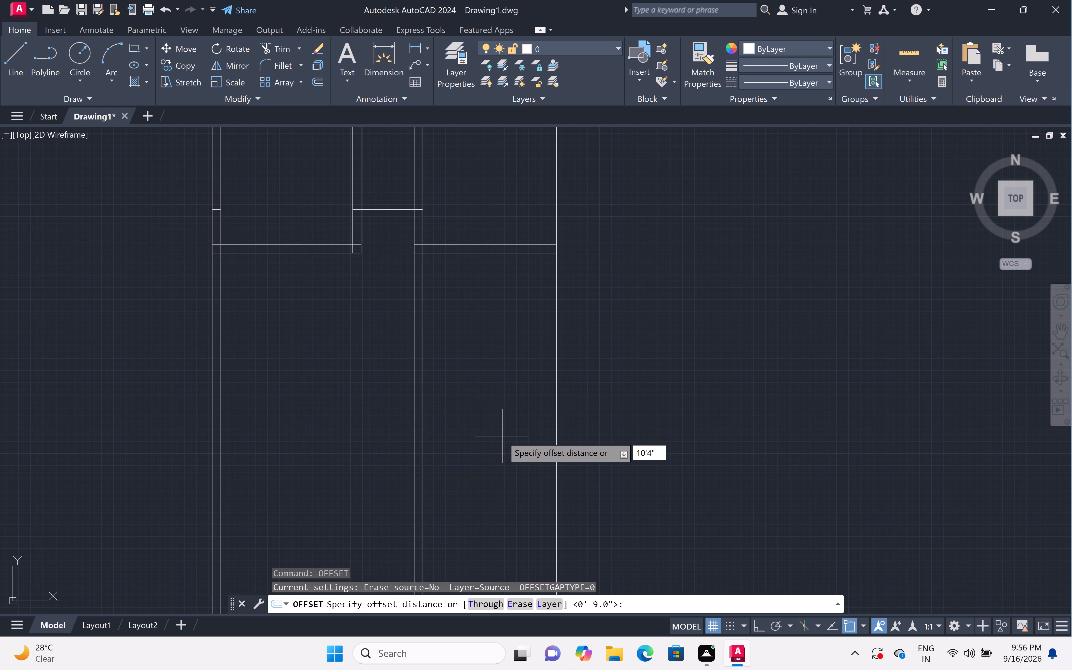
key("space")
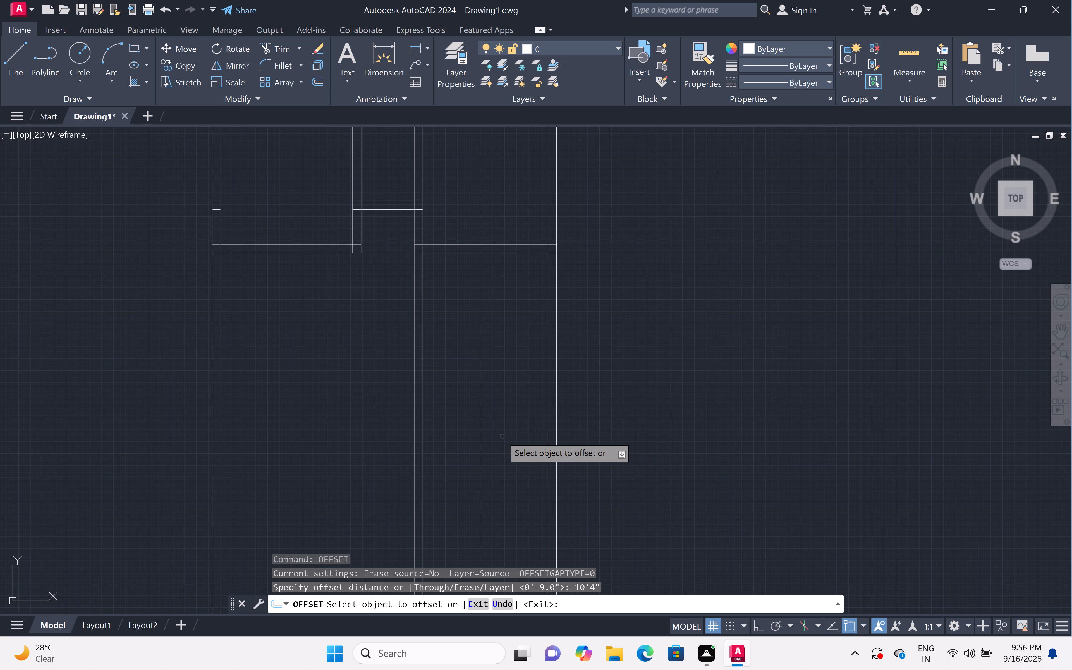
left_click(484, 253)
left_click(489, 383)
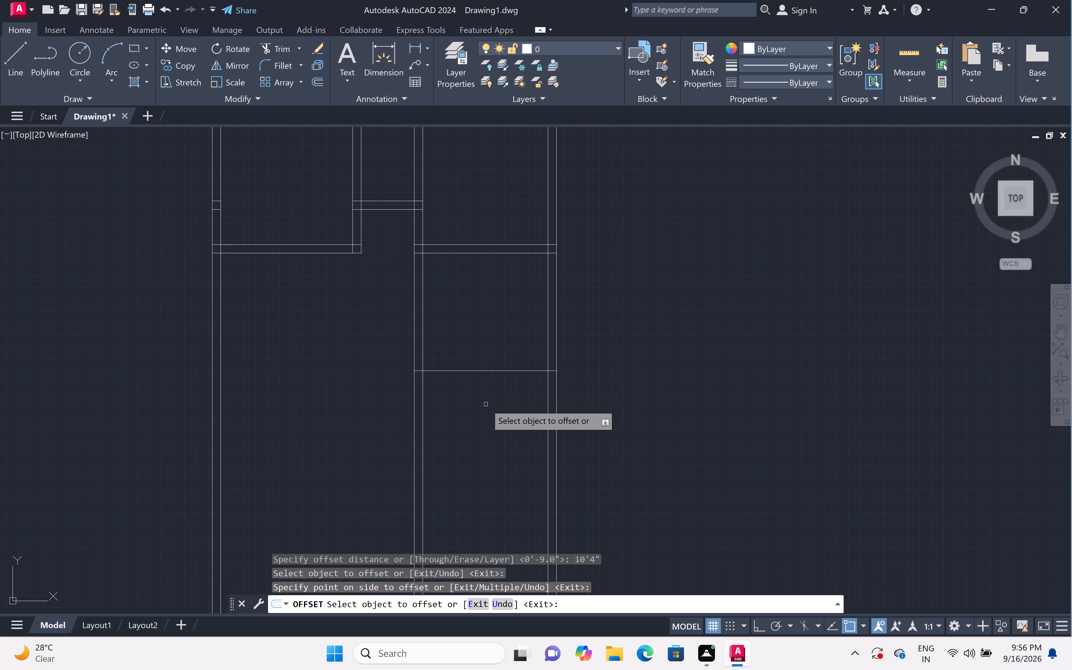
key("space")
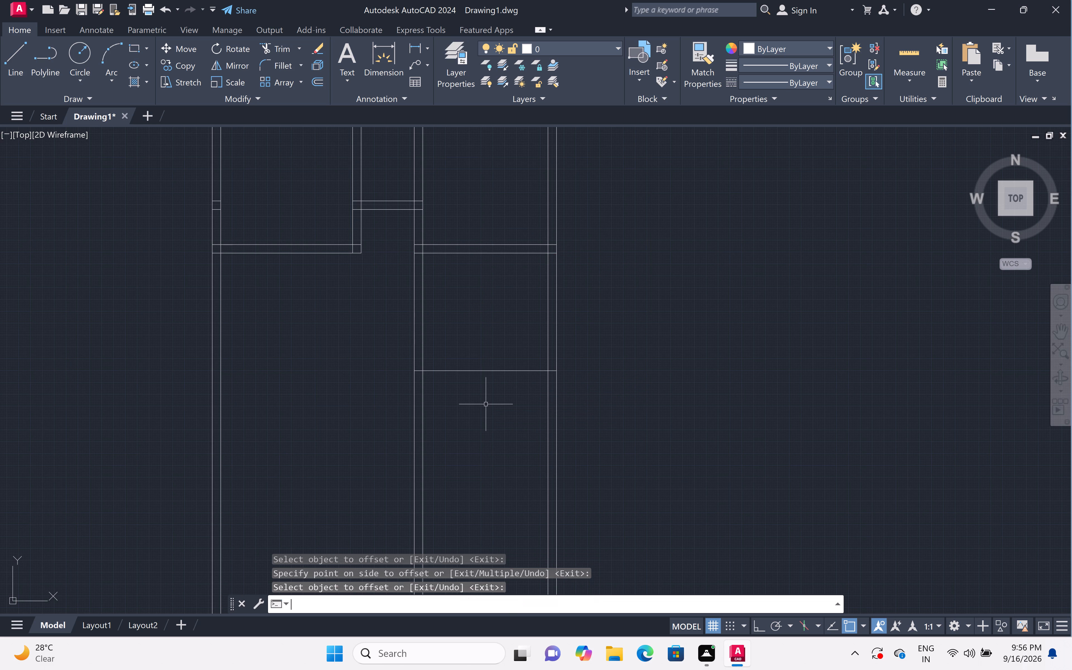
Offset the new horizontal line below the third room 9" downward for wall thickness.
key("space")
type("9\"")
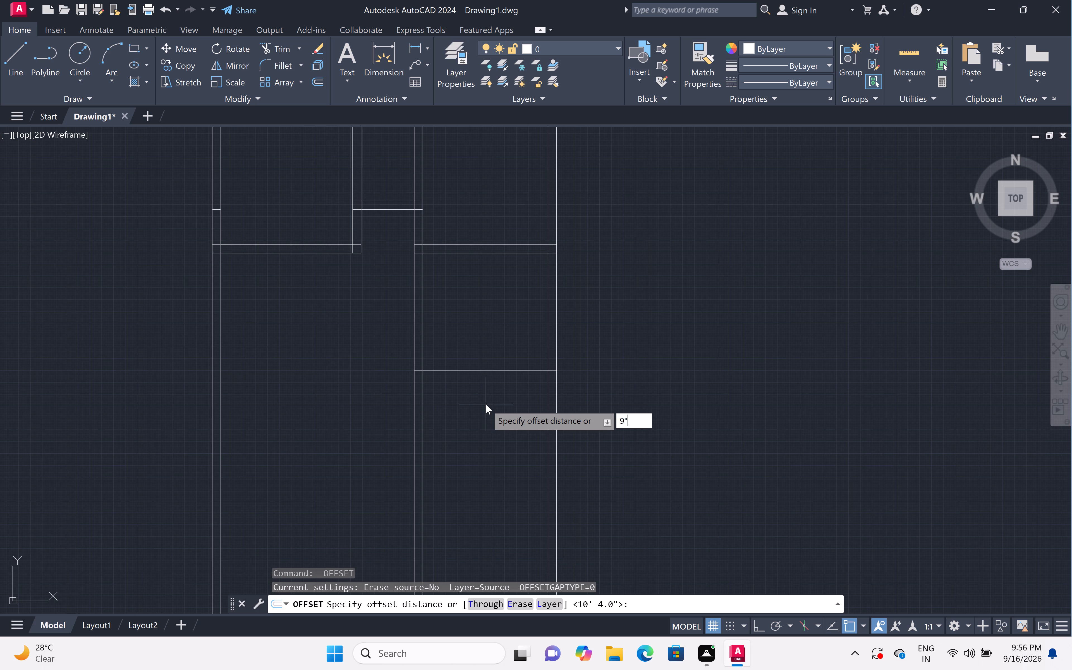
key("space")
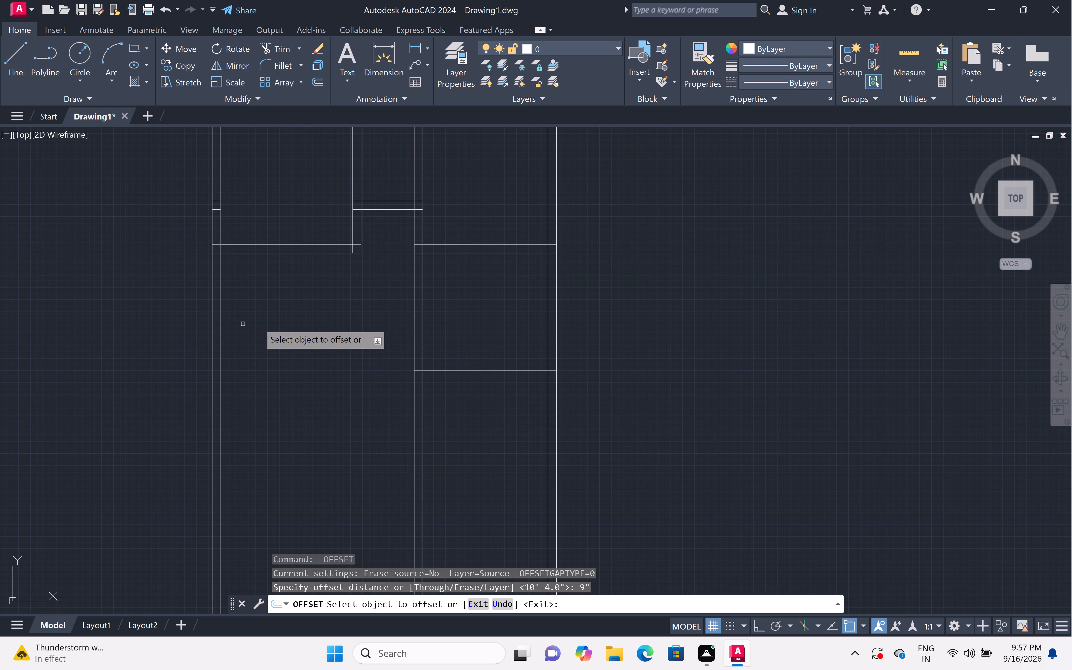
double_click(462, 372)
left_click(471, 427)
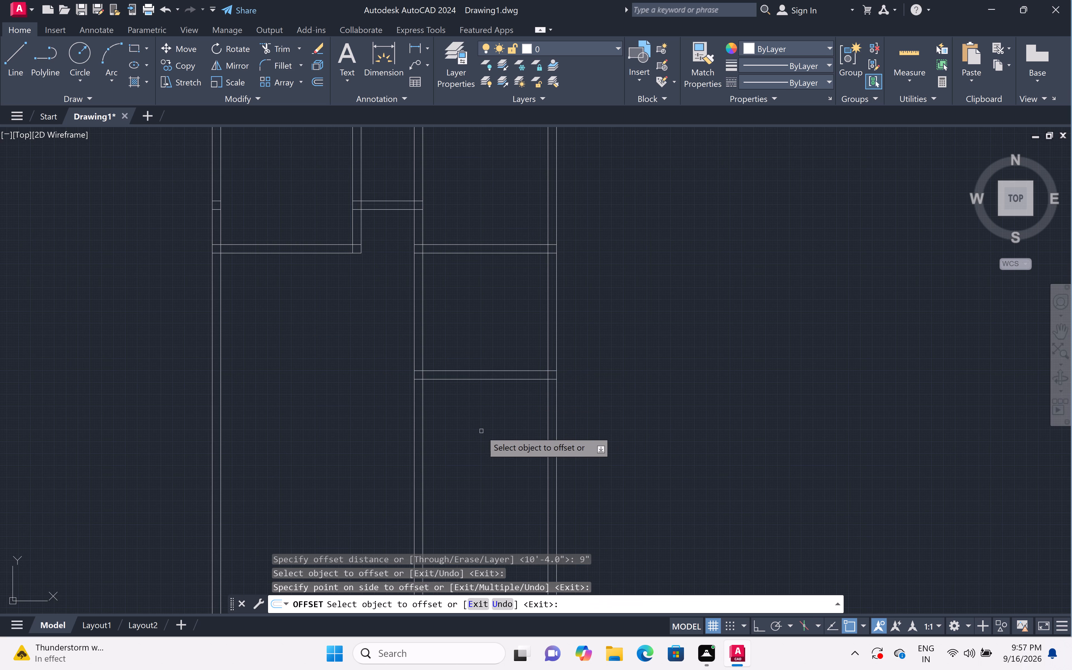
key("Escape")
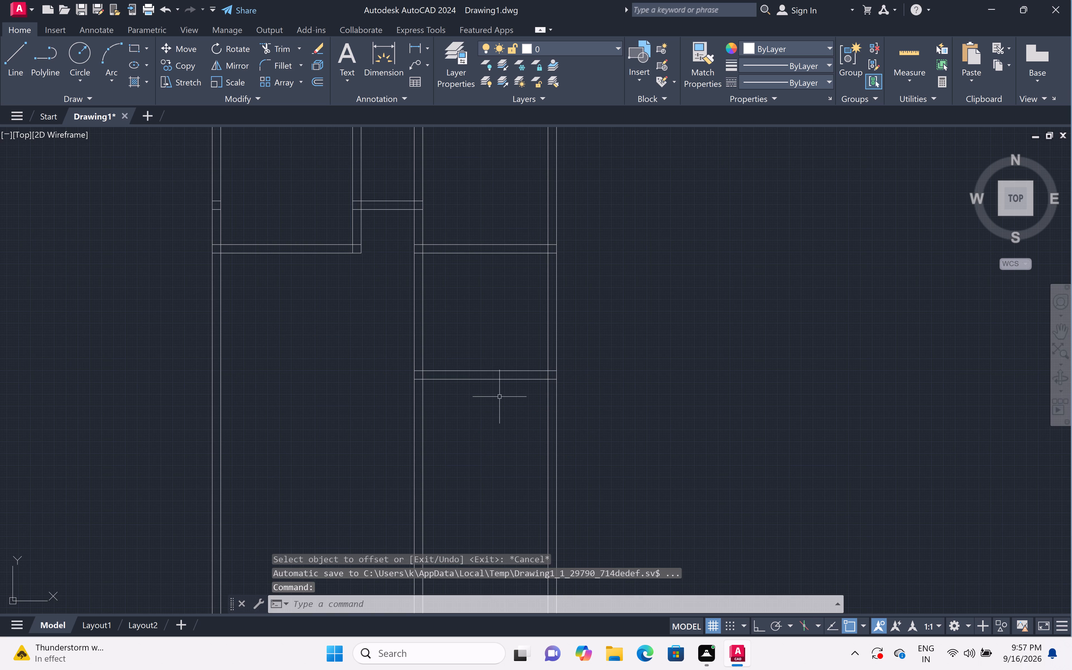
Offset the lower line of the second right-hand room's bottom wall 9'9" downward to set the next room's depth.
scroll(502, 396, "down", 3)
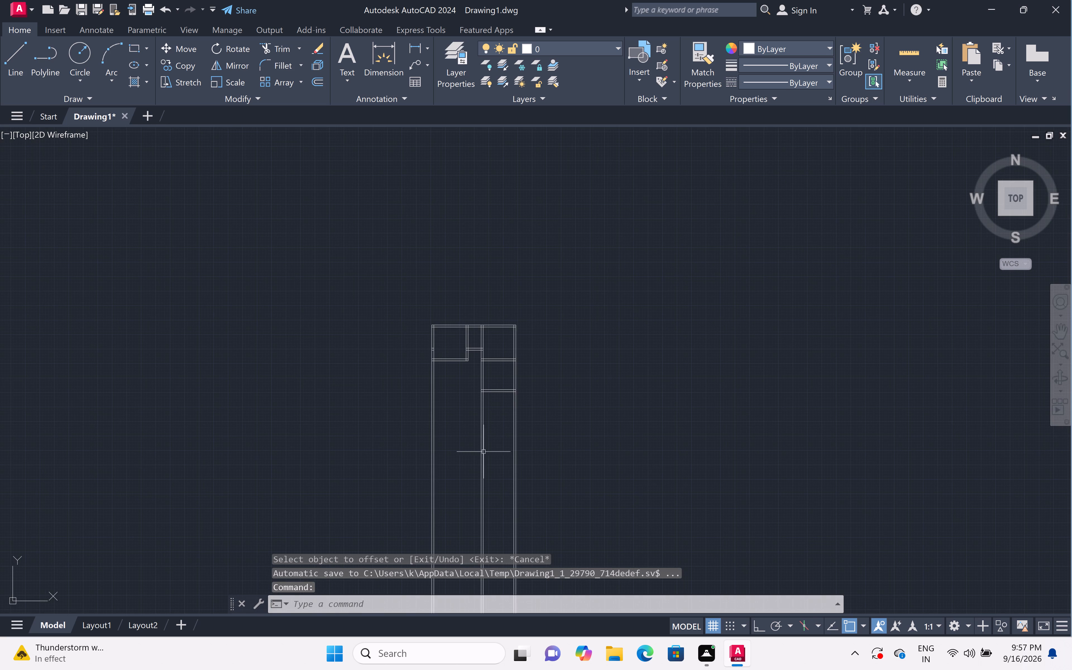
scroll(491, 472, "up", 3)
scroll(491, 472, "down", 1)
scroll(484, 420, "down", 1)
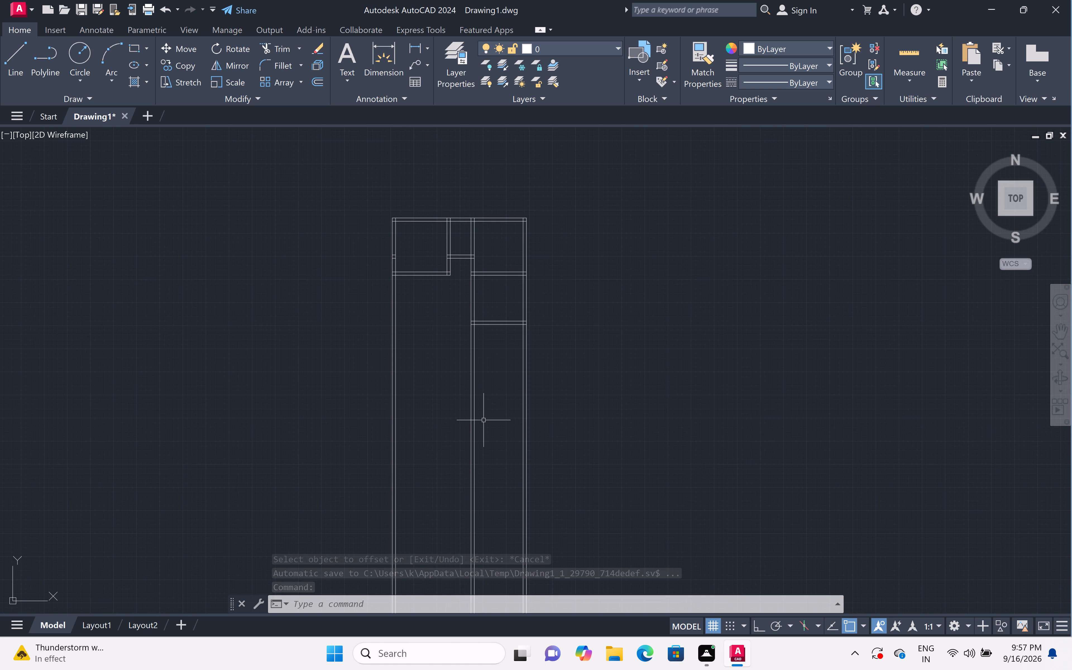
scroll(491, 390, "up", 1)
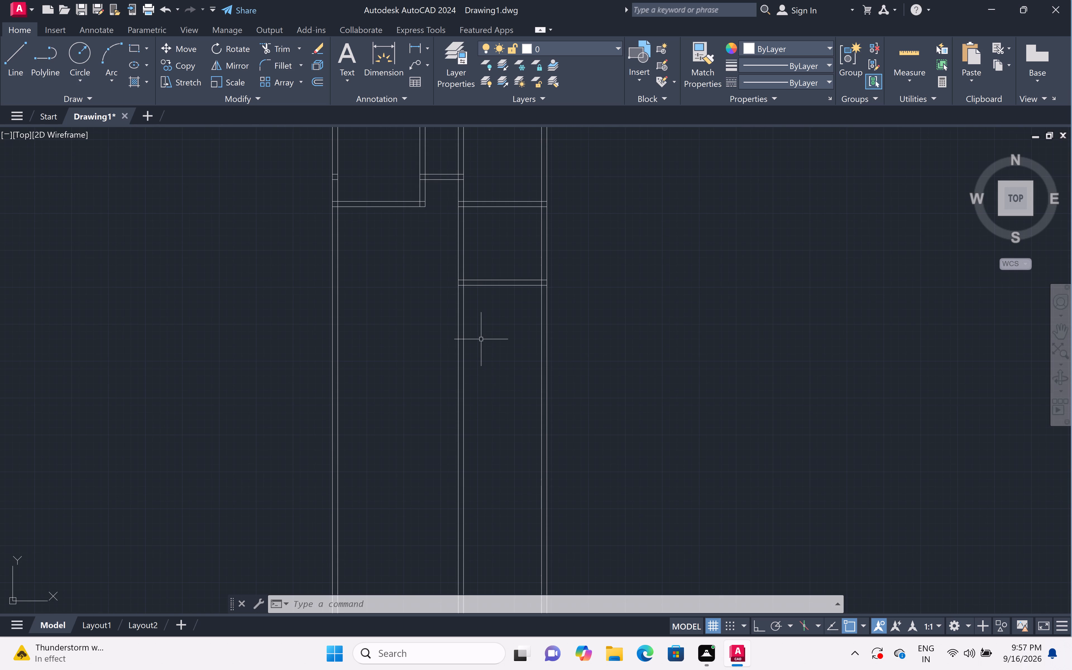
type("off")
key("space")
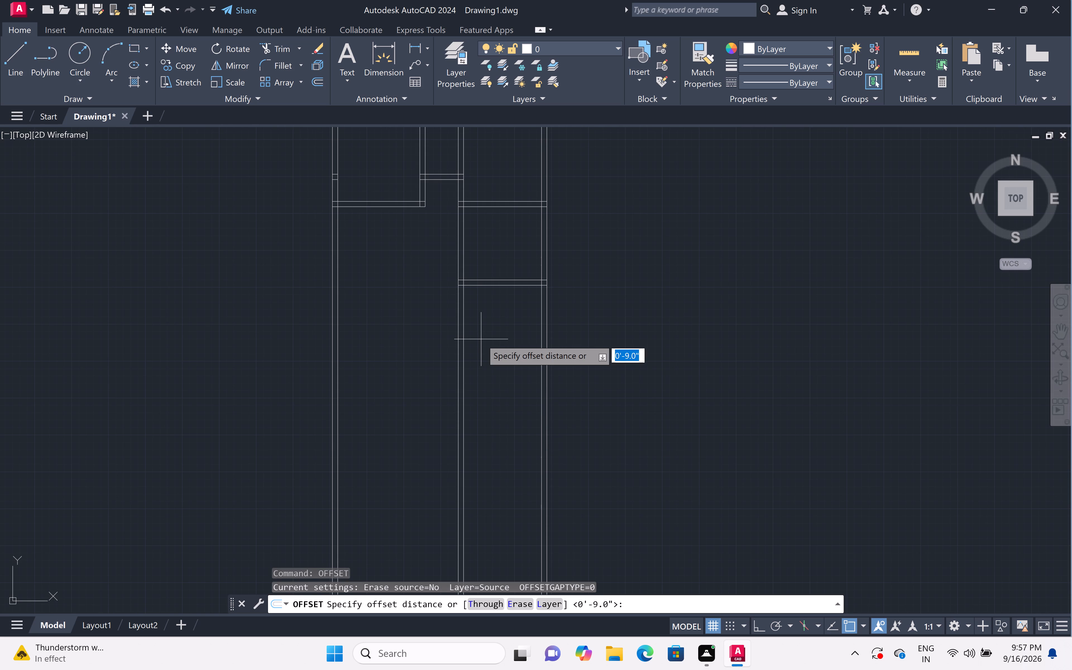
type("9'9\"")
key("space")
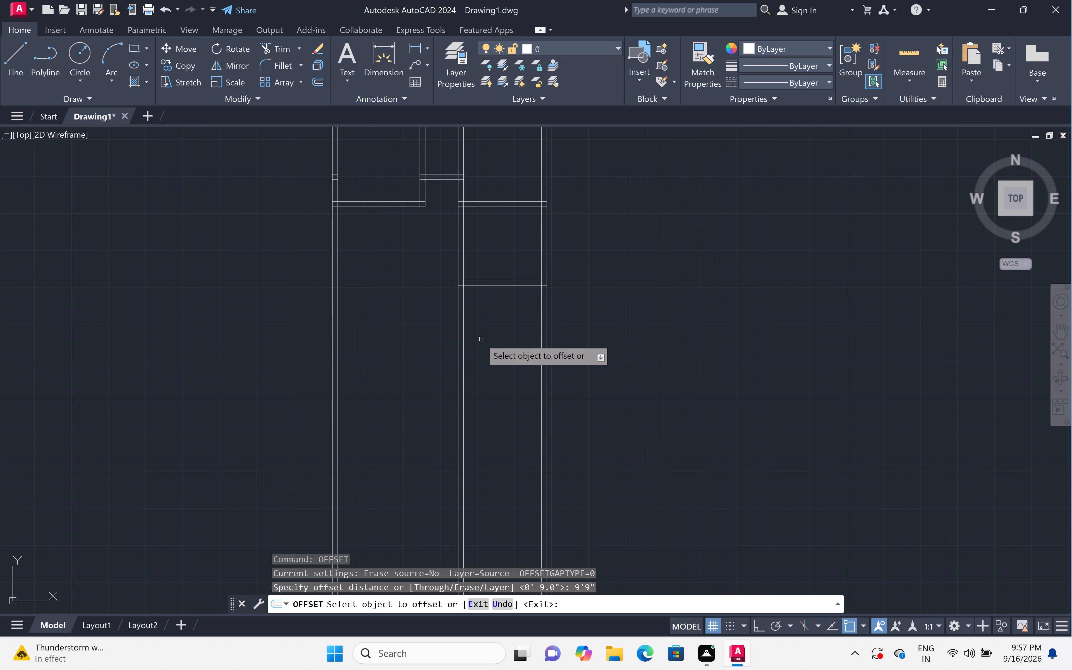
left_click(503, 283)
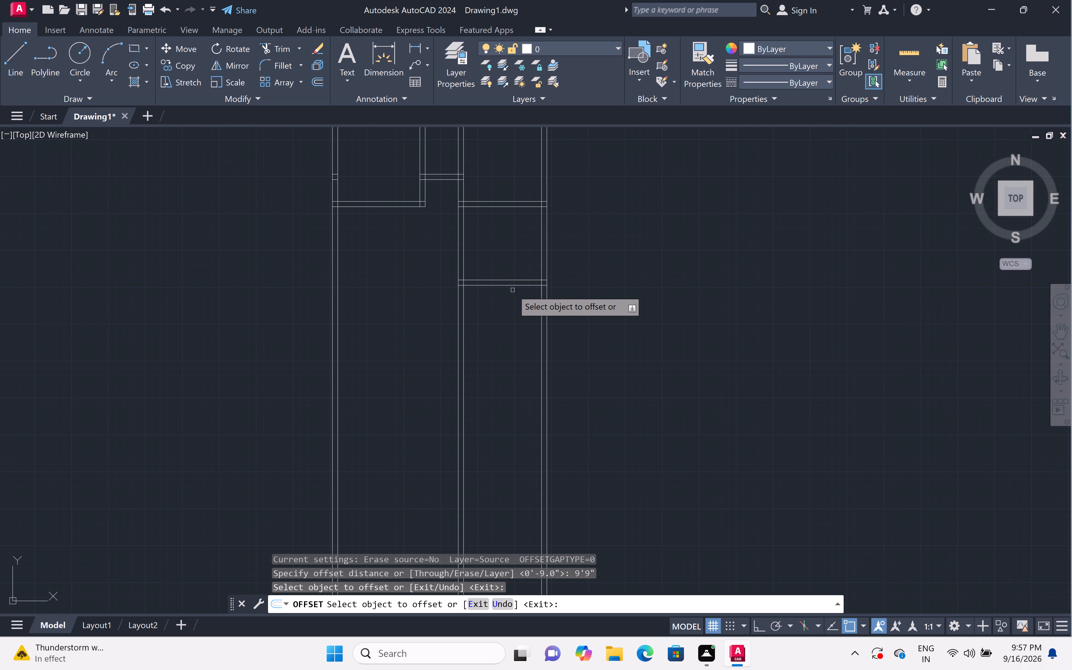
left_click(513, 286)
left_click(511, 327)
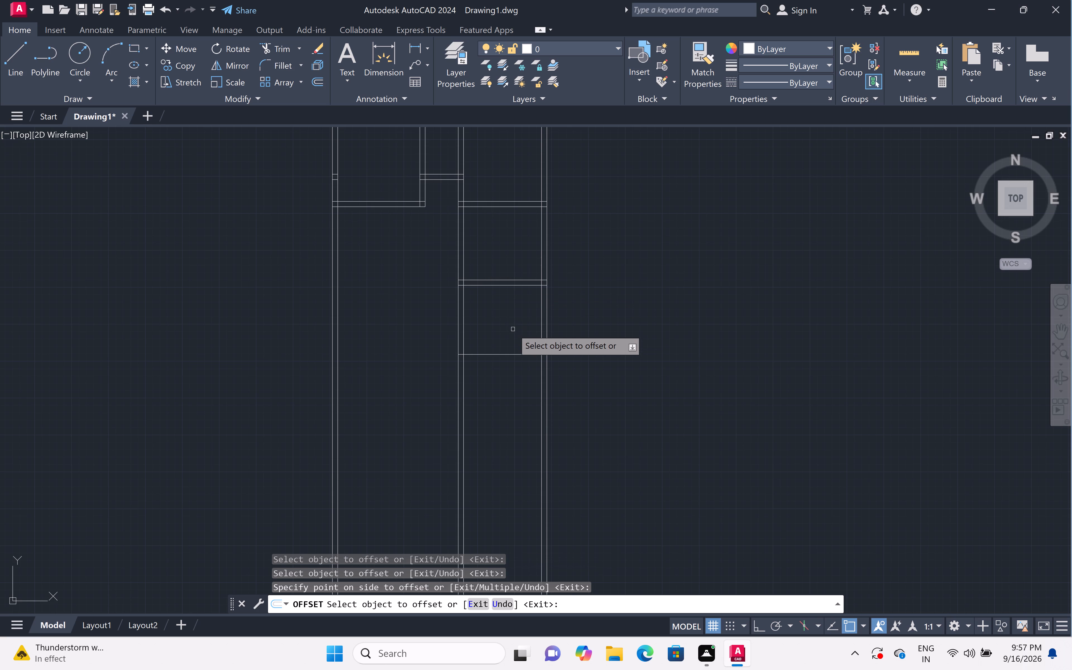
key("space")
Offset the lowest horizontal line in the right-hand column of rooms 9" downward for wall thickness.
key("space")
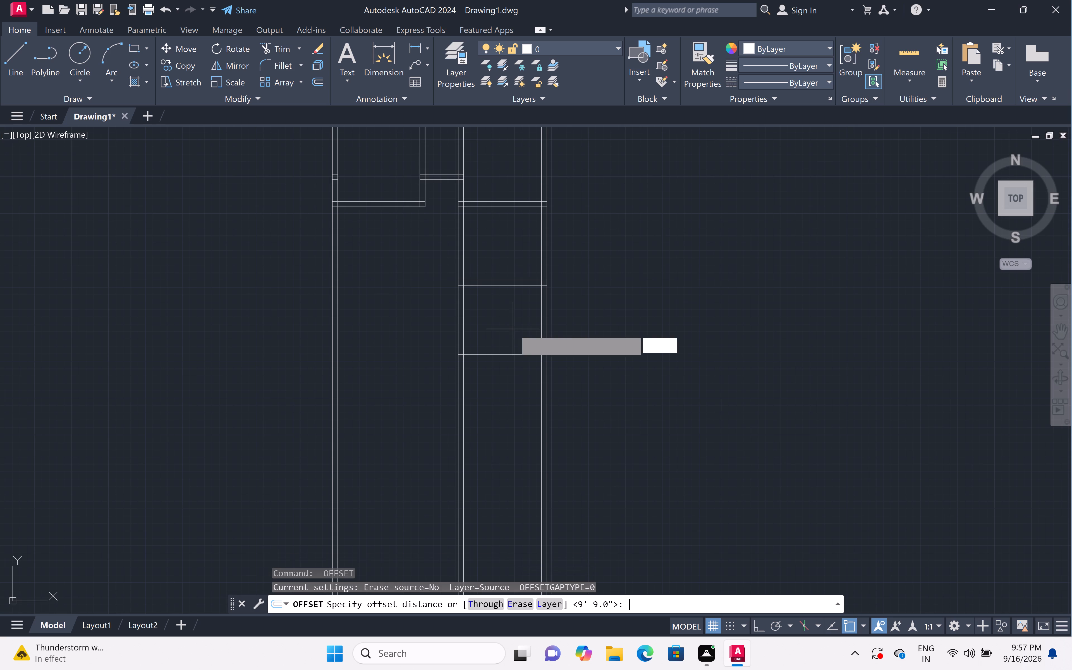
type("9\"")
key("space")
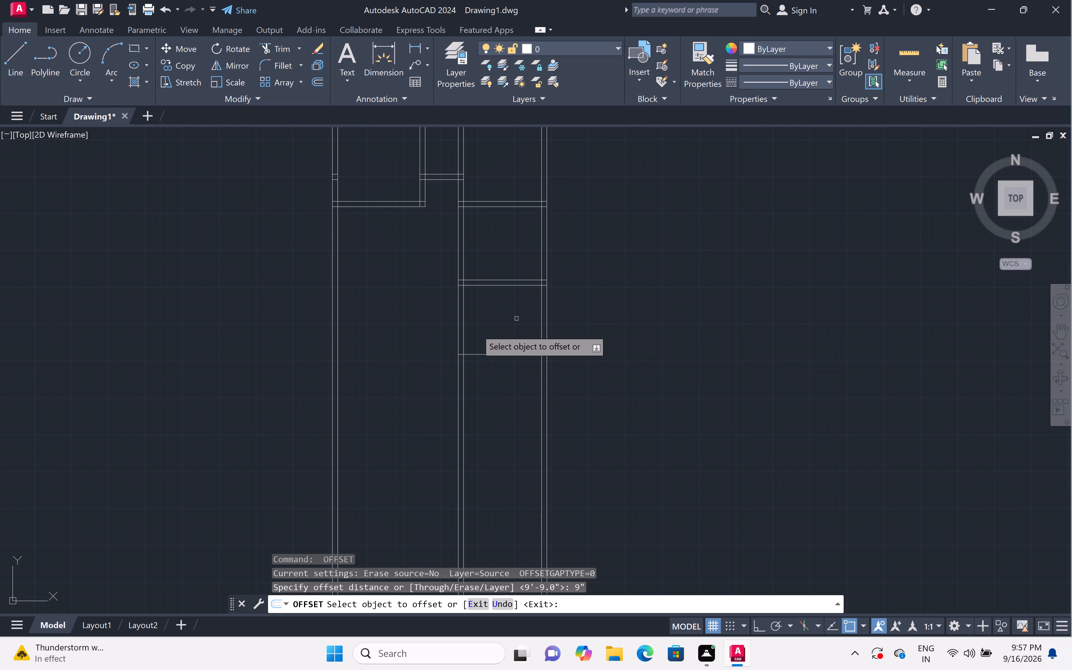
scroll(486, 351, "up", 2)
left_click(486, 358)
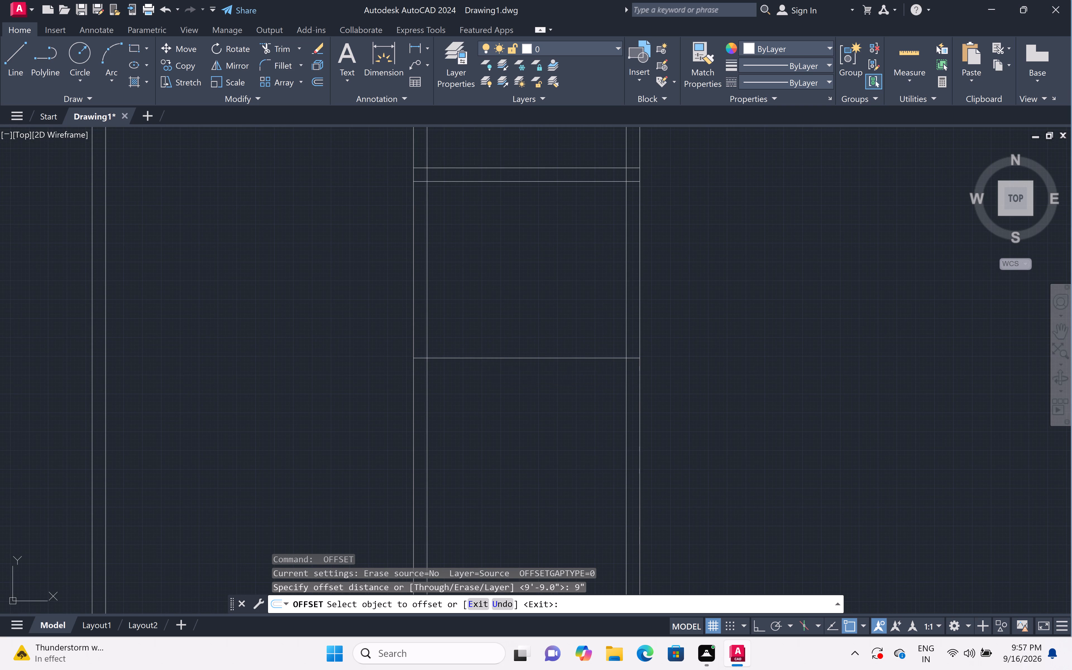
left_click(495, 405)
key("Escape")
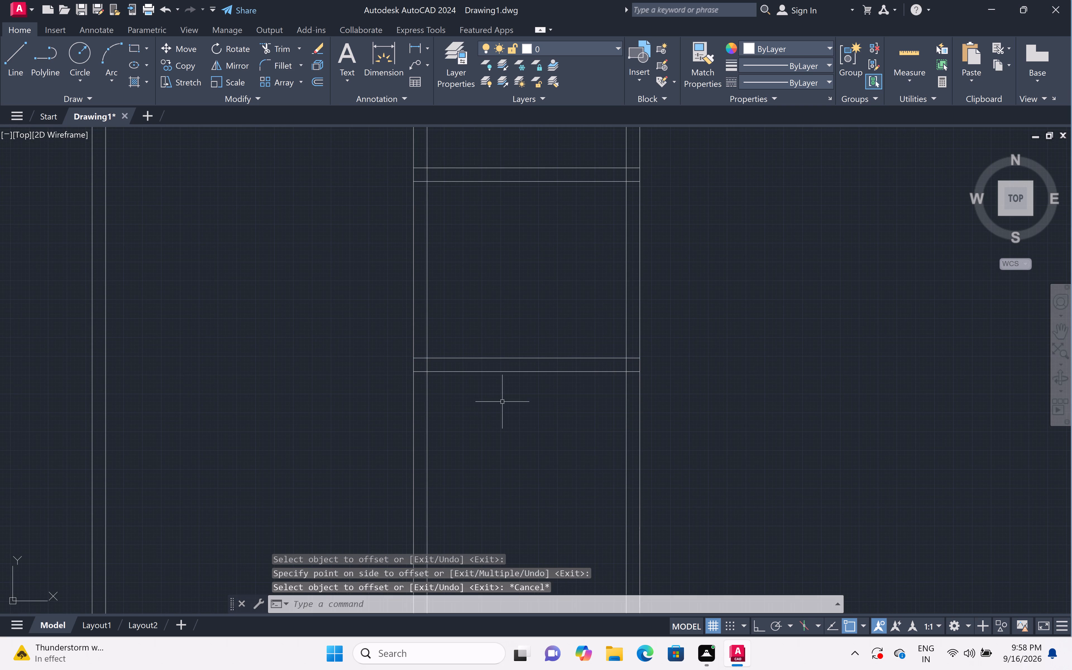
Offset the lowest horizontal line in the right-hand column of rooms 5' downward to set the bottom room's depth.
scroll(547, 382, "down", 3)
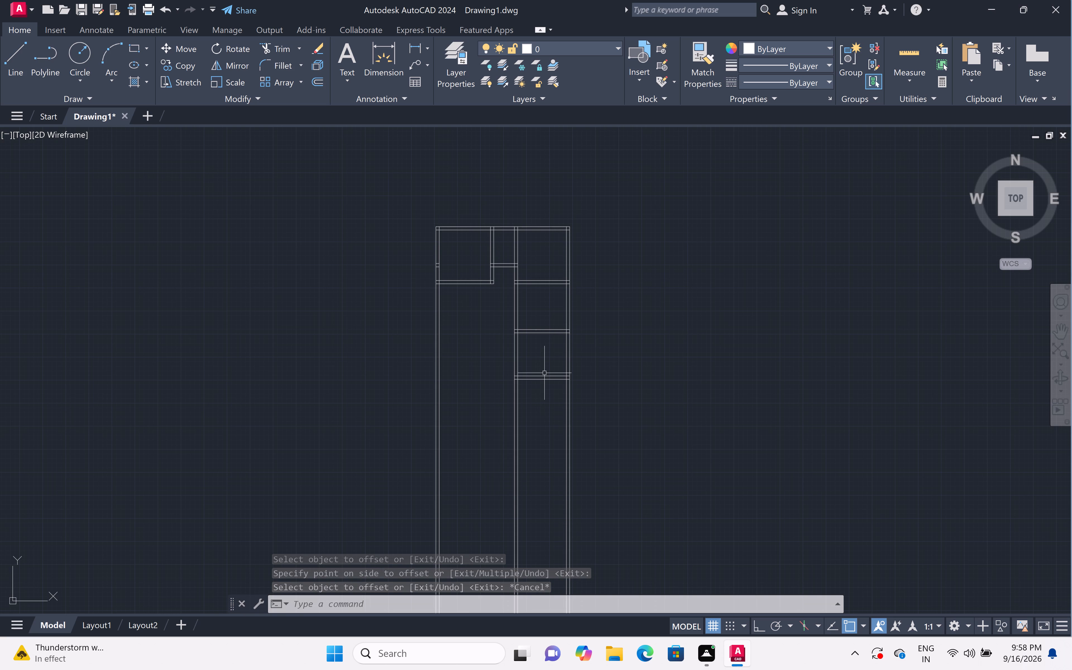
scroll(545, 378, "up", 2)
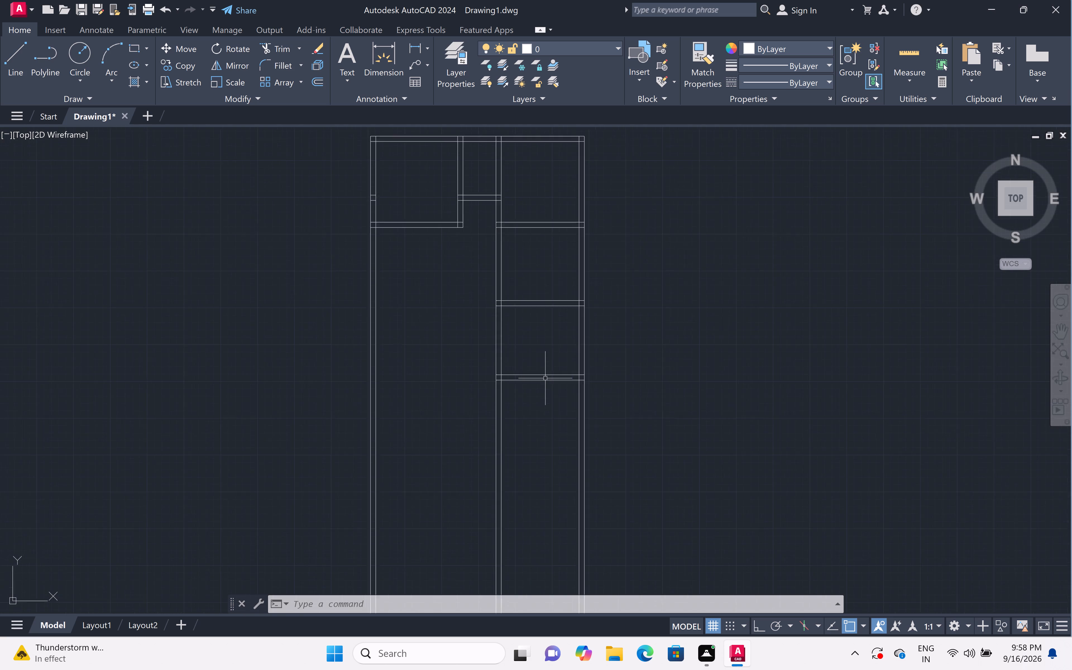
scroll(545, 378, "up", 1)
scroll(574, 344, "down", 1)
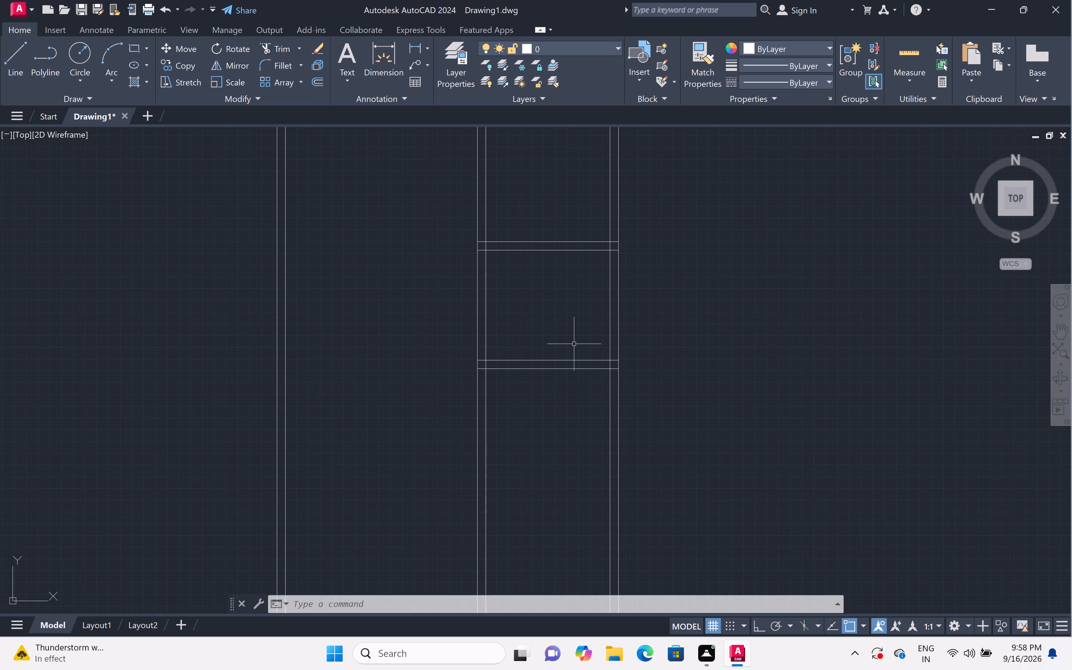
scroll(586, 339, "down", 1)
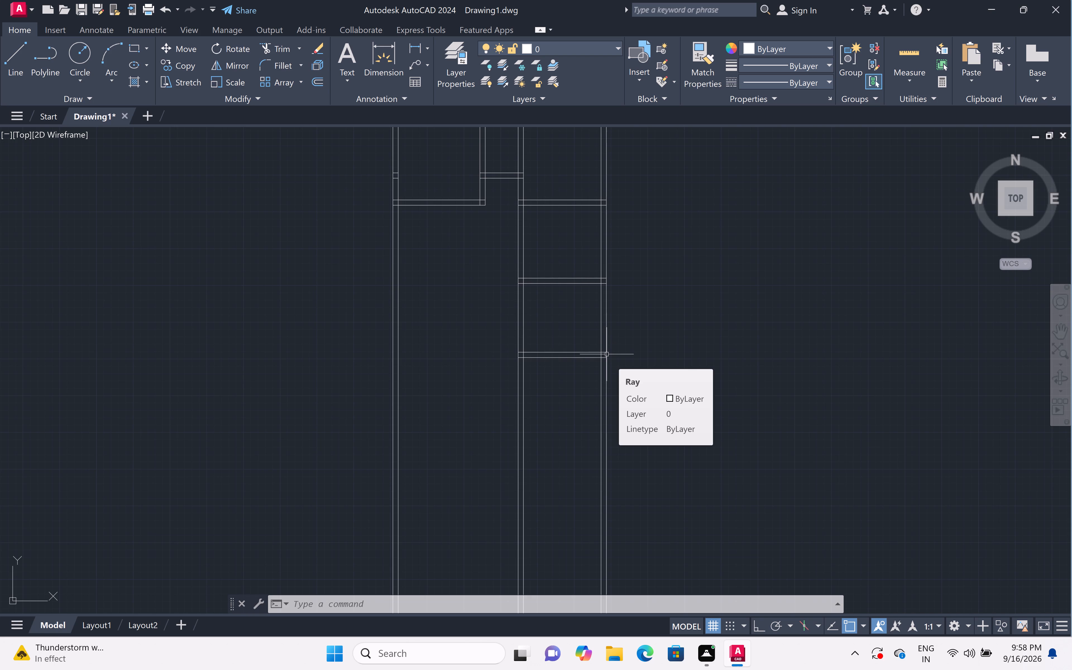
scroll(585, 354, "up", 2)
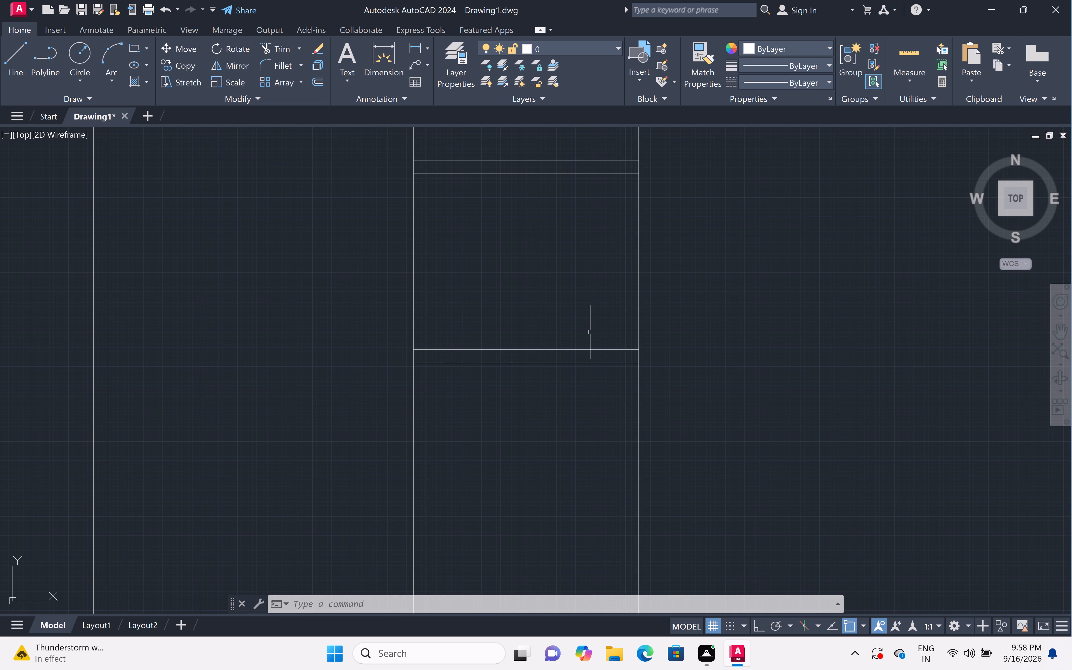
key("5")
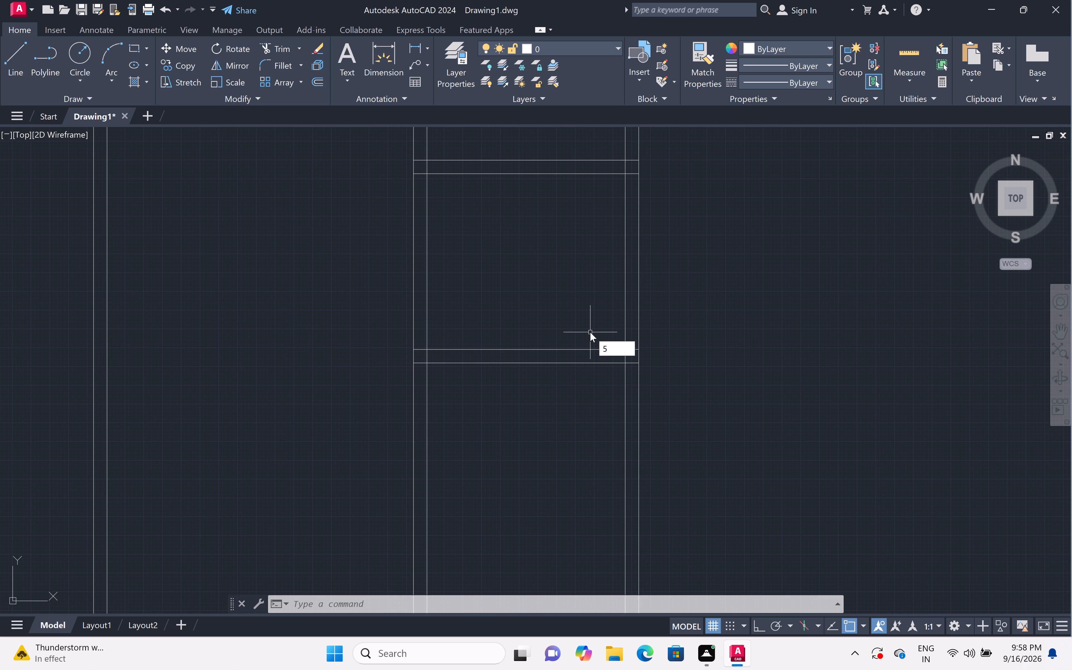
type("'0\"")
key("Escape")
type("off")
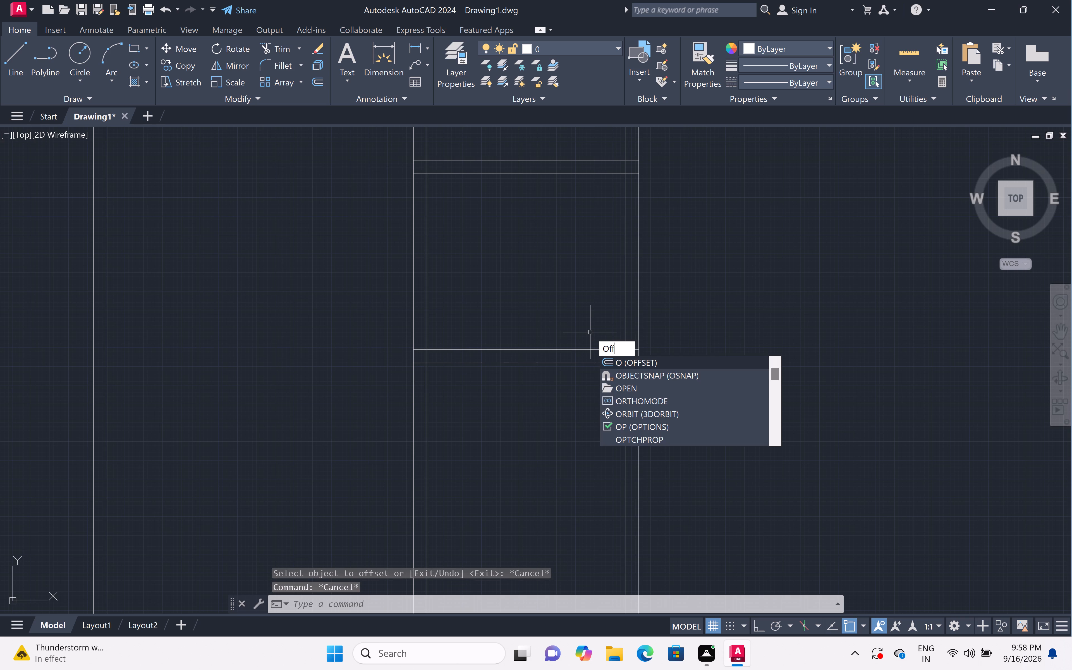
key("space")
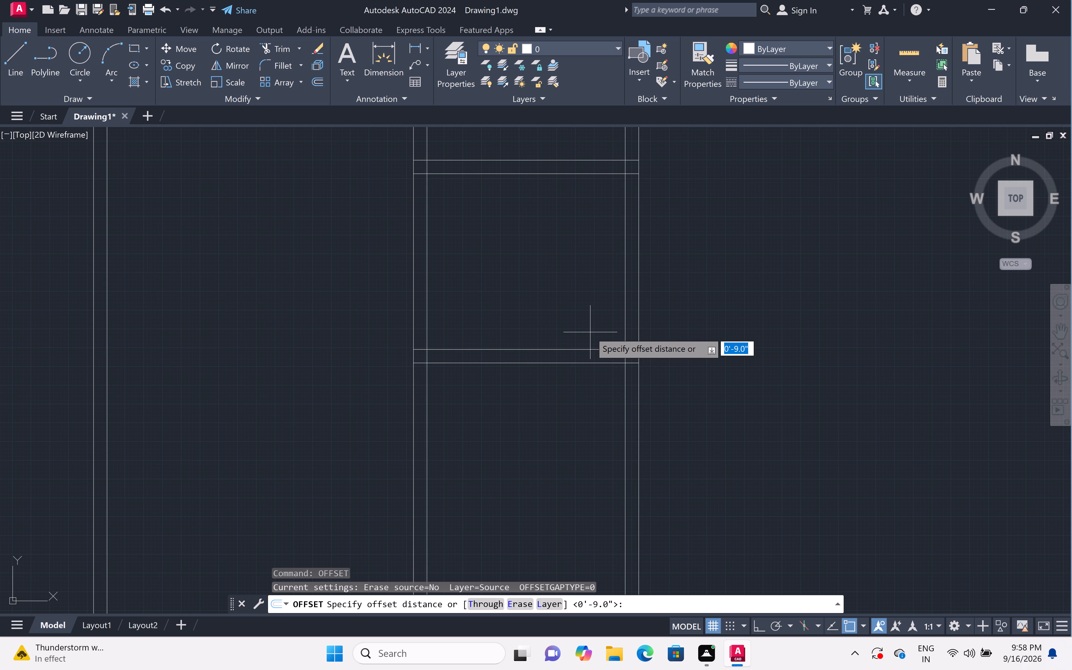
key("5")
type("'")
key("space")
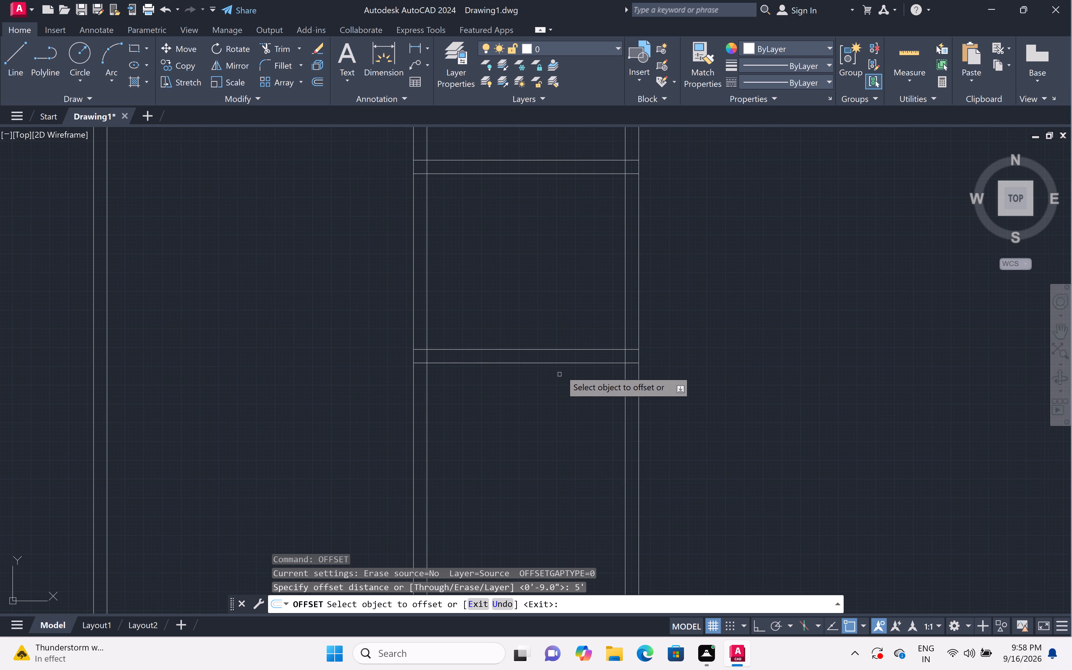
left_click(562, 364)
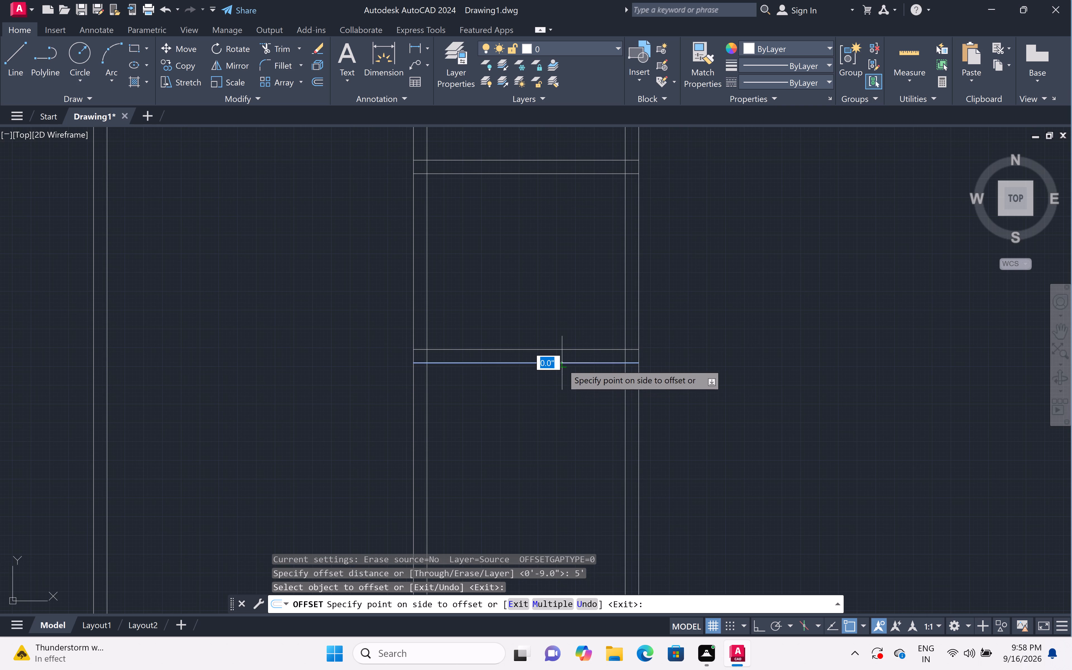
left_click(553, 416)
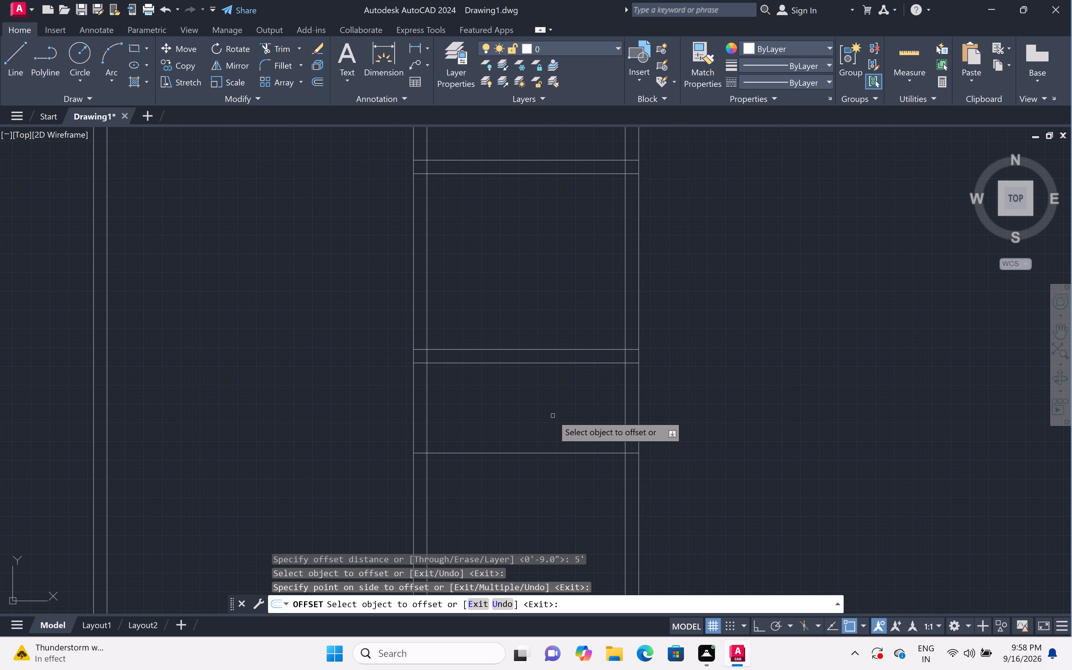
key("space")
Offset the new lowest horizontal line in the right-hand column 9" downward for wall thickness.
key("space")
type("9")
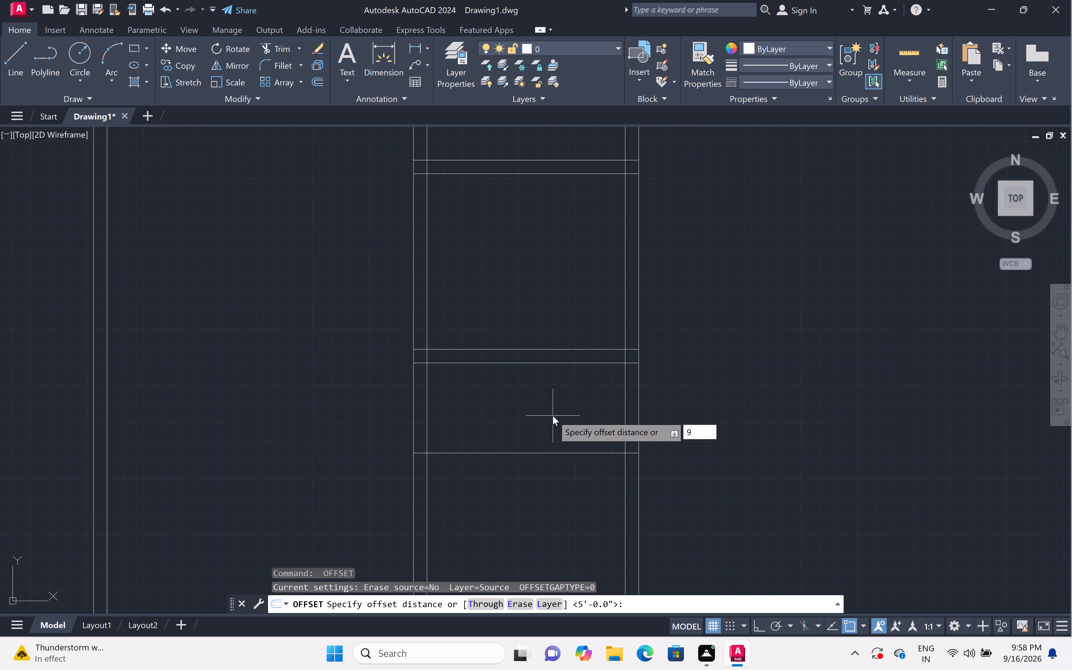
type("\"")
key("space")
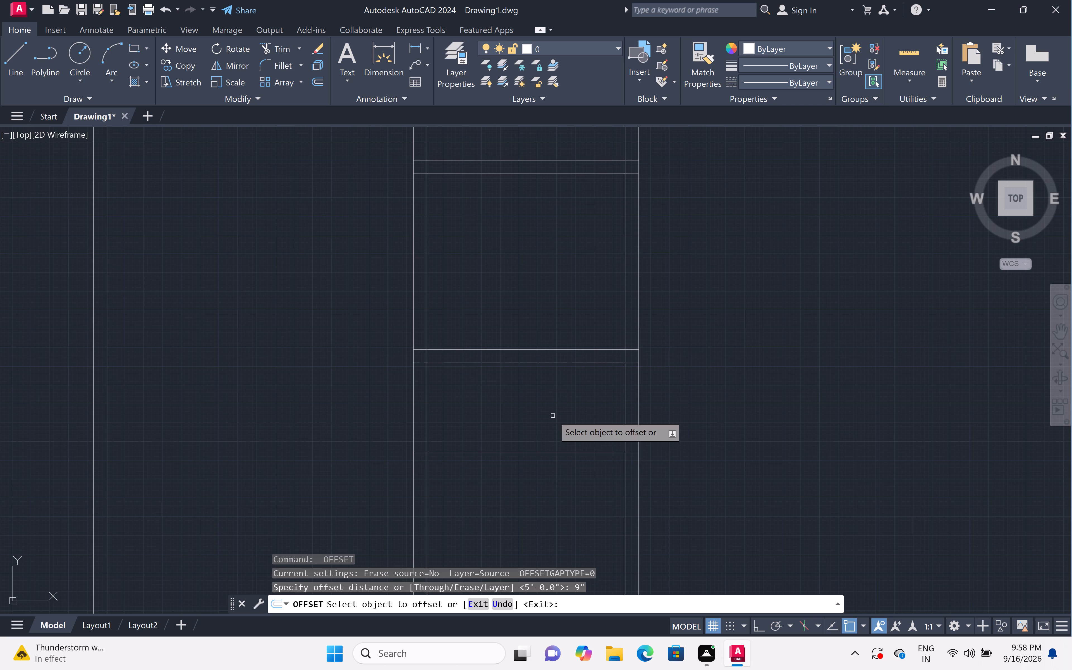
left_click(535, 453)
left_click(530, 502)
key("Escape")
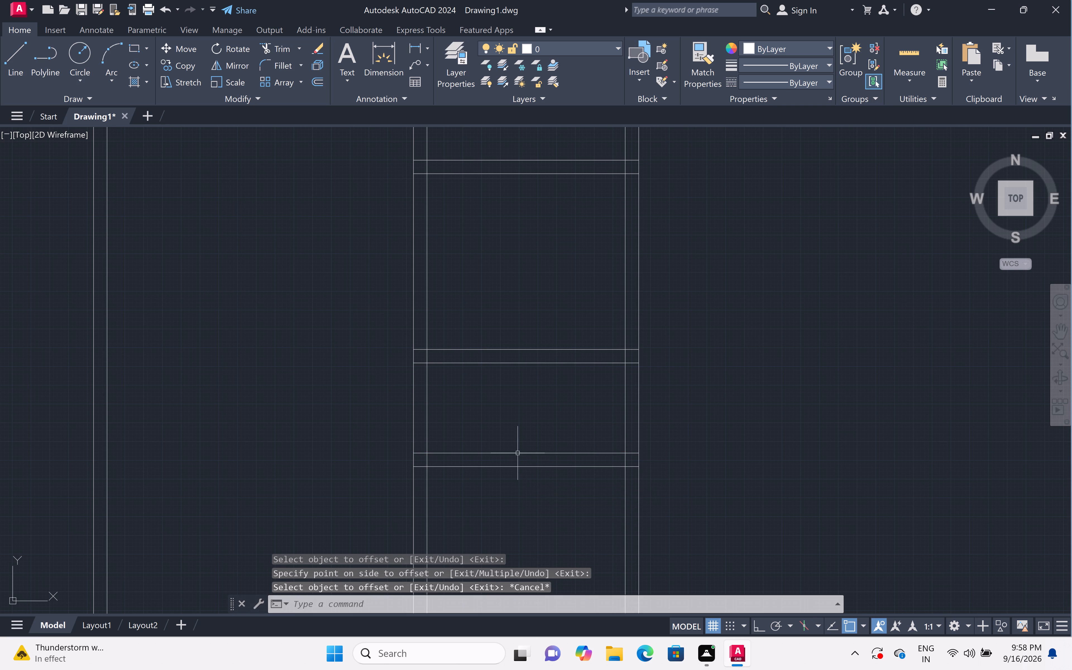
Extend both lines of the lowest wall across to the outer line of the plan's left wall.
scroll(518, 453, "down", 2)
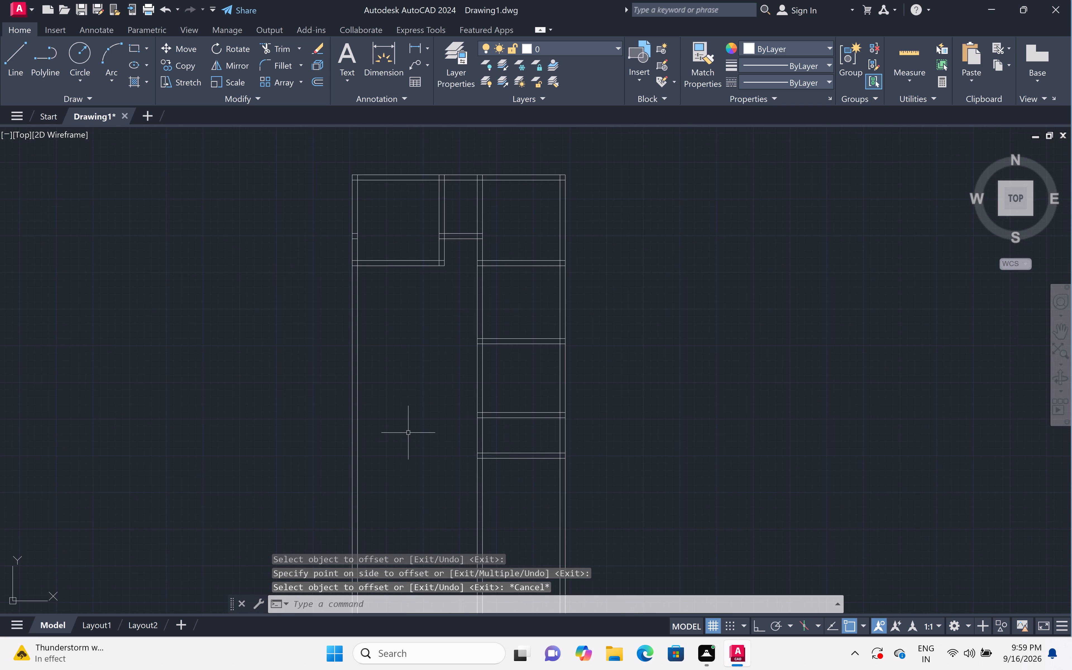
key("e")
type("x")
key("space")
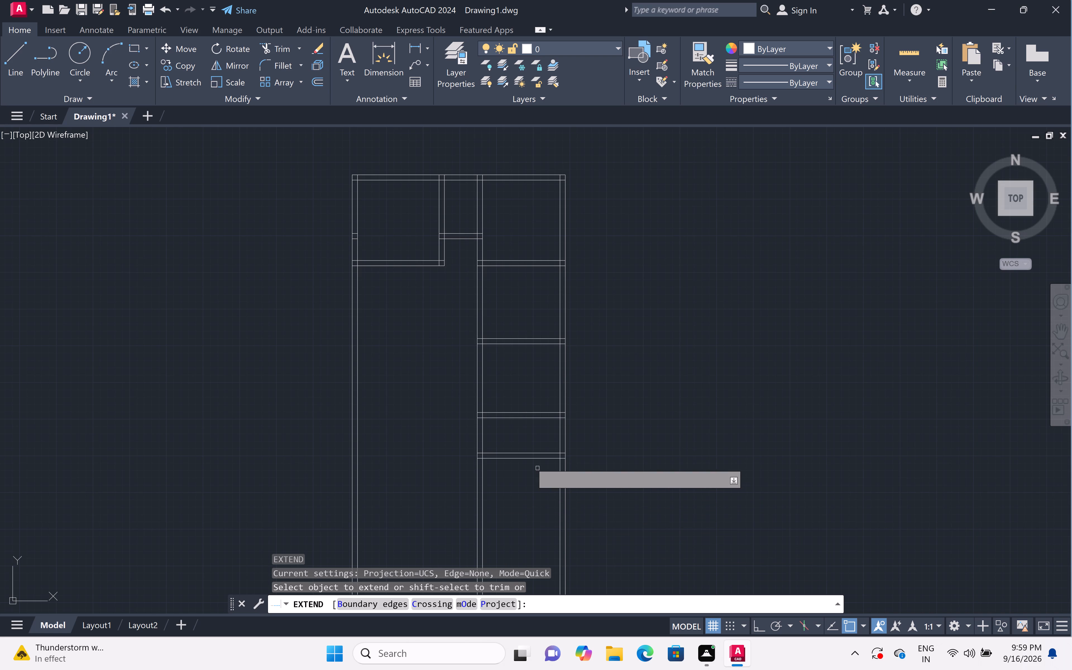
left_click(527, 438)
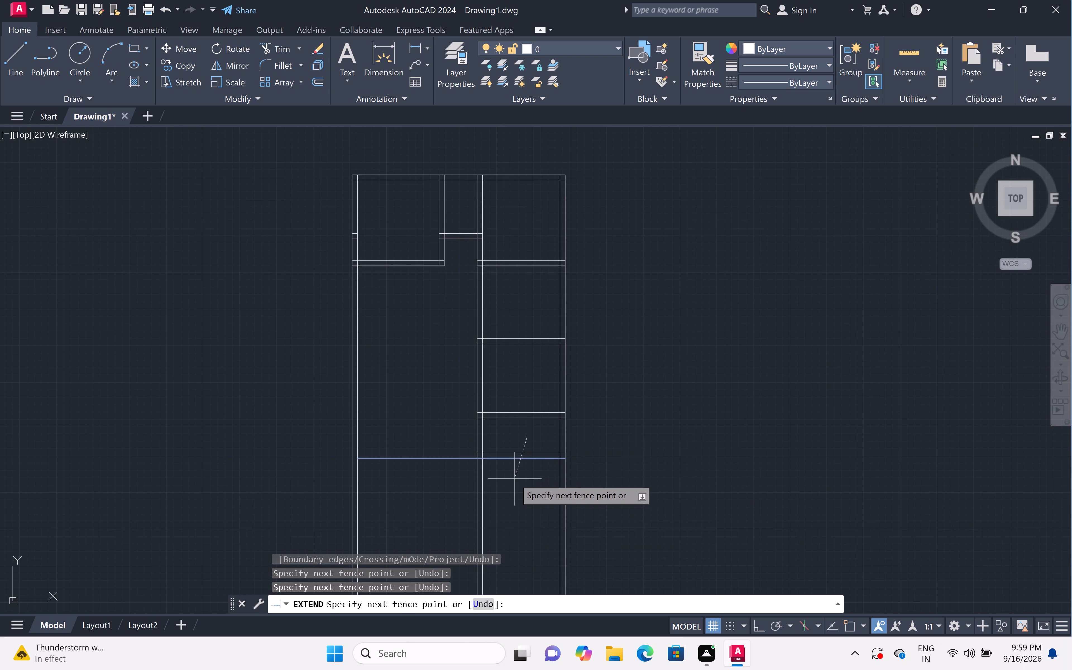
left_click(502, 478)
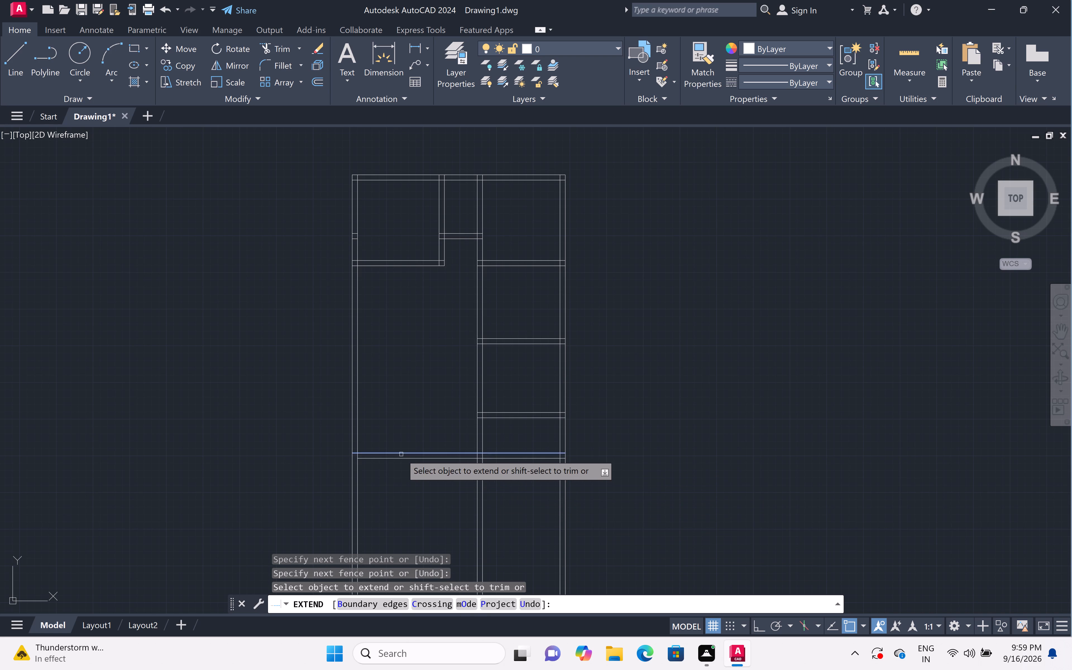
double_click(398, 445)
left_click(368, 480)
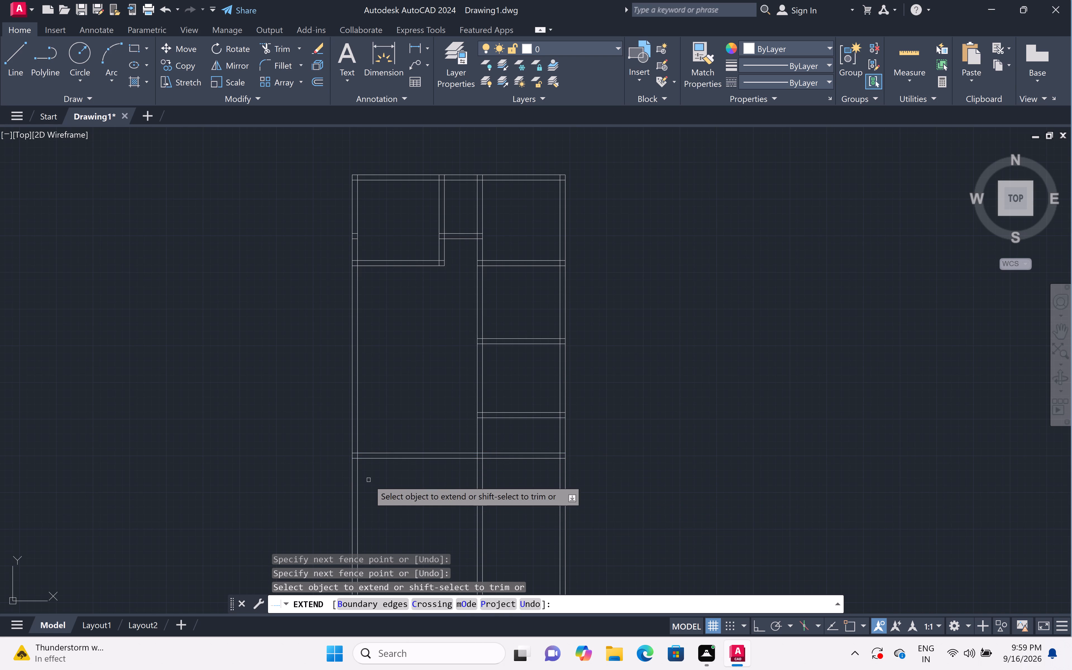
key("Escape")
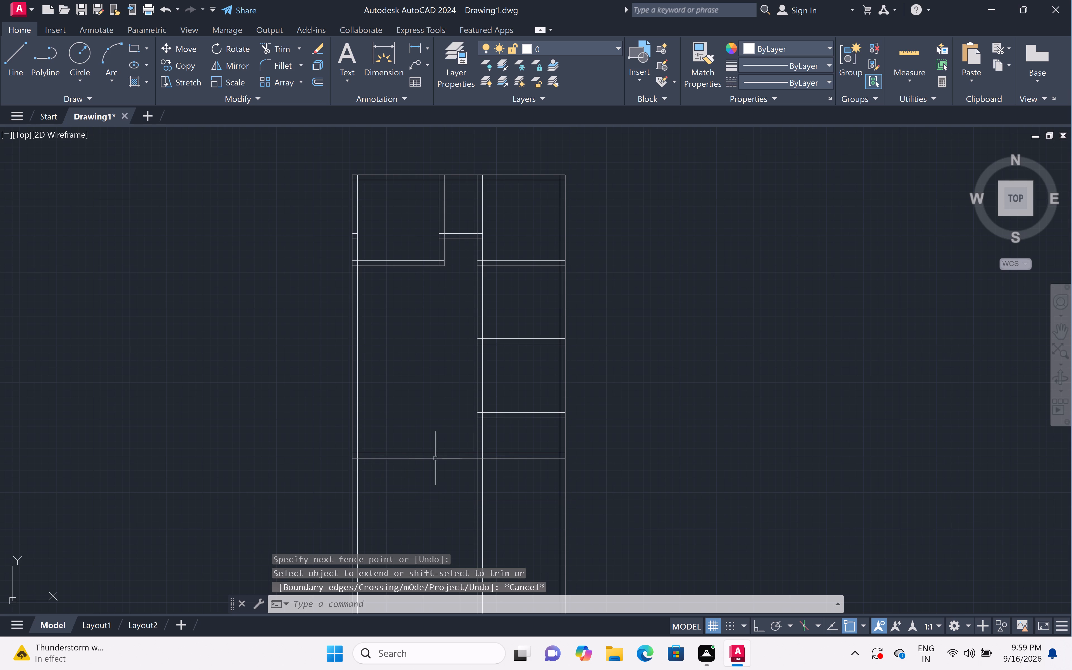
Trim all vertical wall lines that run below the plan's bottom wall.
scroll(477, 454, "down", 1)
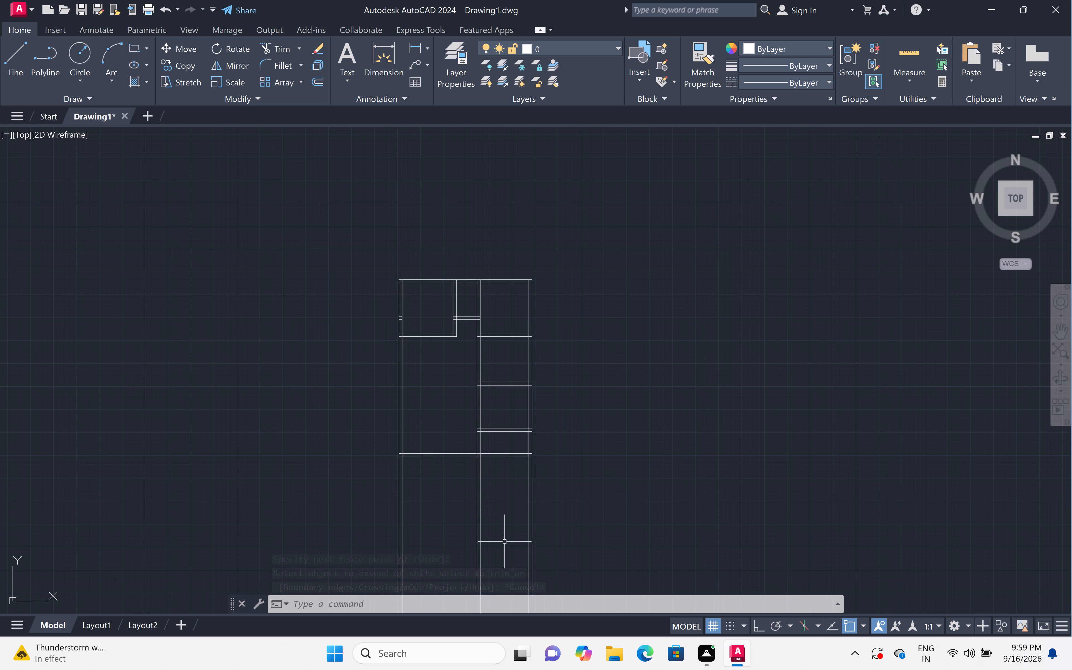
scroll(494, 536, "up", 2)
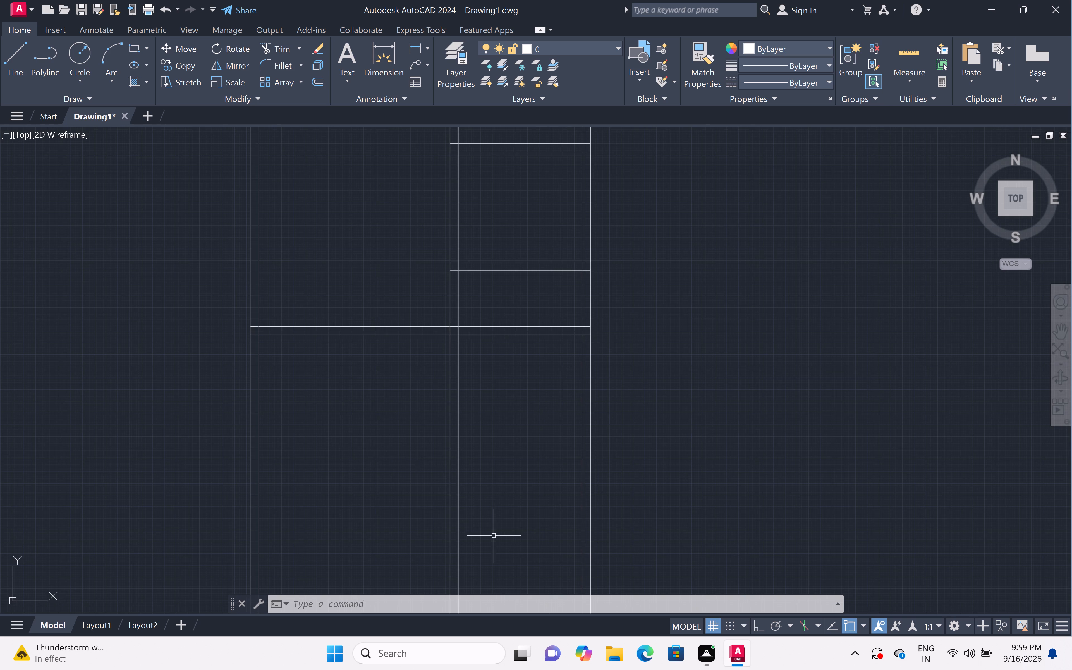
type("tr")
key("space")
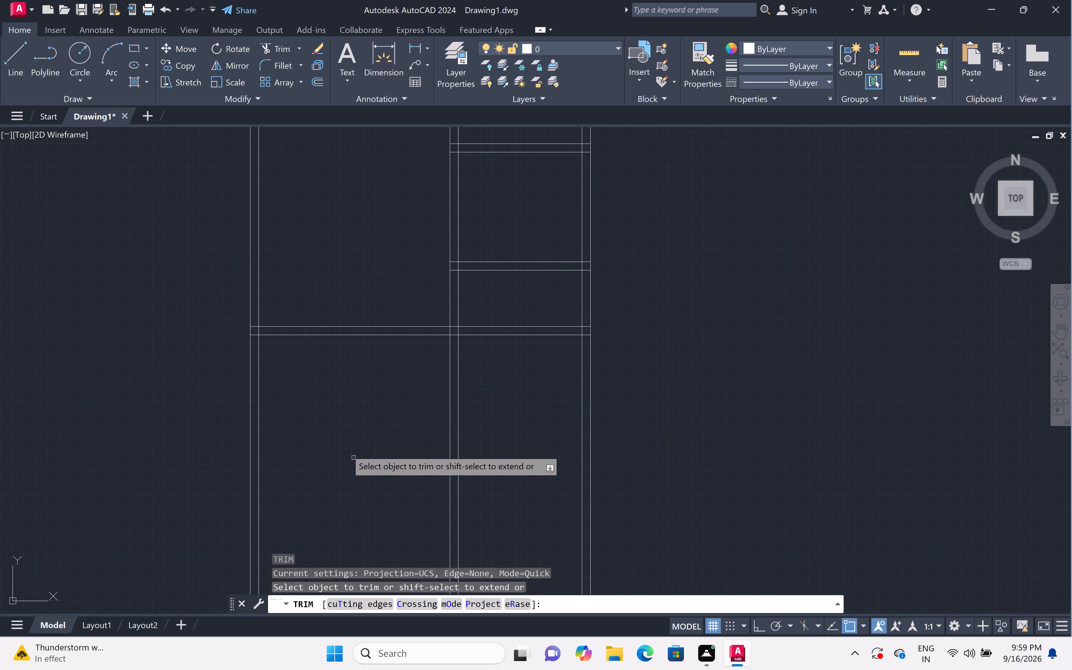
left_click(217, 422)
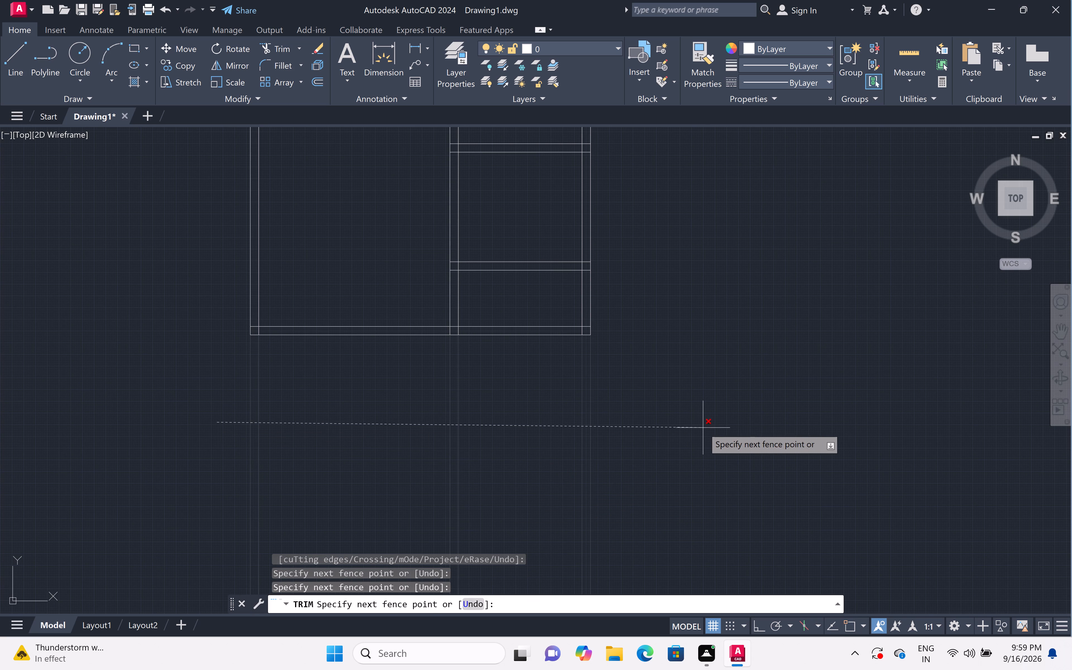
left_click(703, 428)
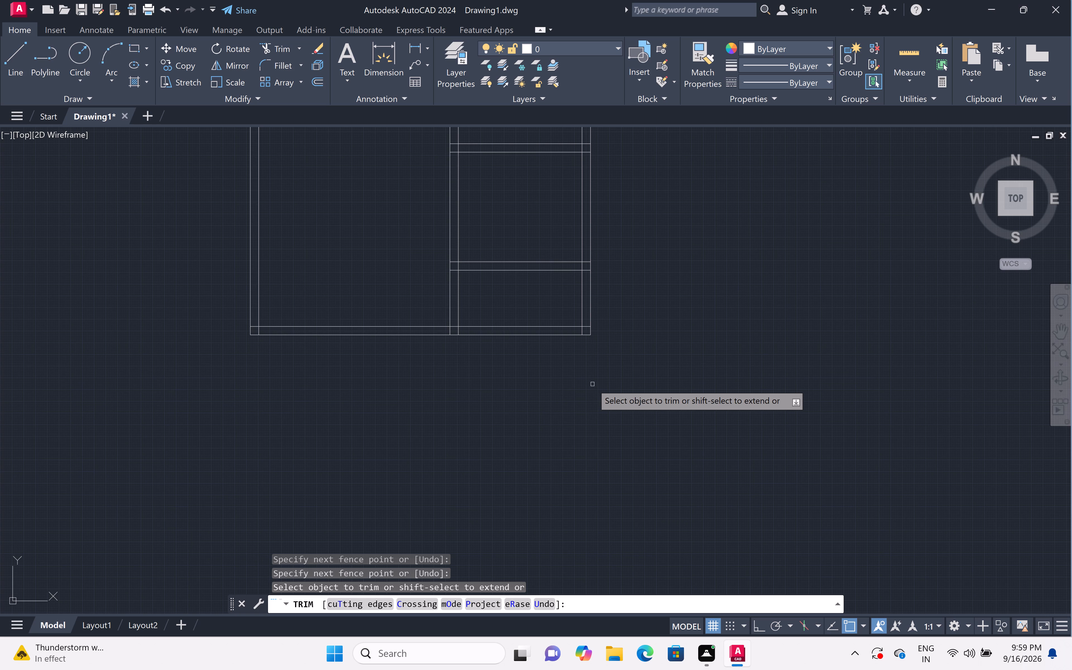
Trim away both lines of the left wall of the third room down in the right-hand column.
scroll(601, 365, "down", 1)
scroll(566, 336, "down", 1)
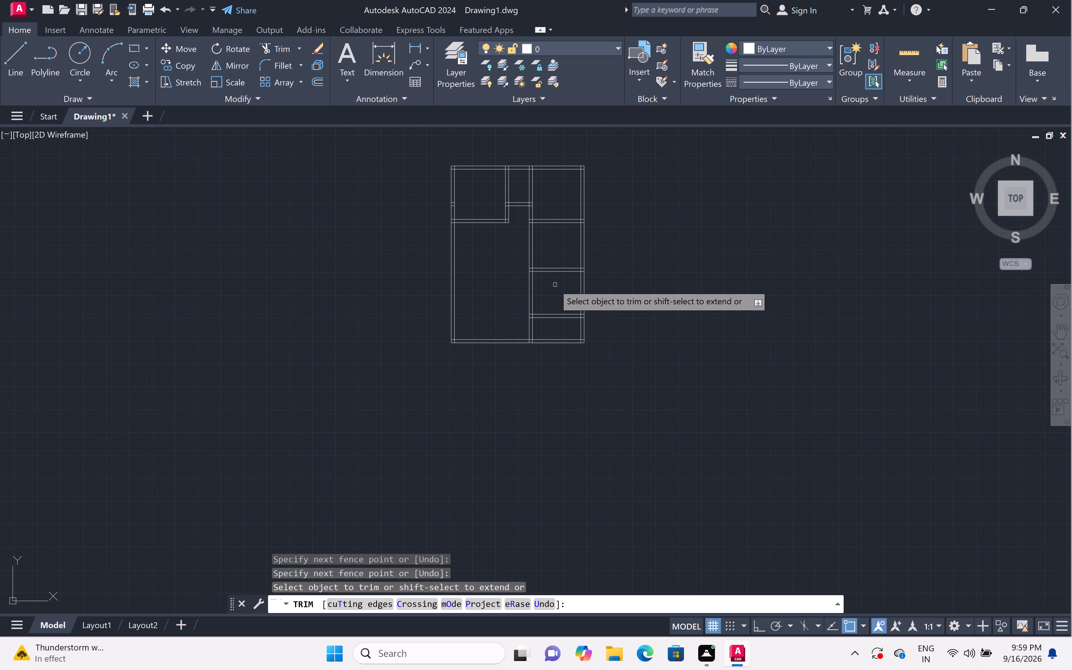
left_click(554, 285)
double_click(470, 294)
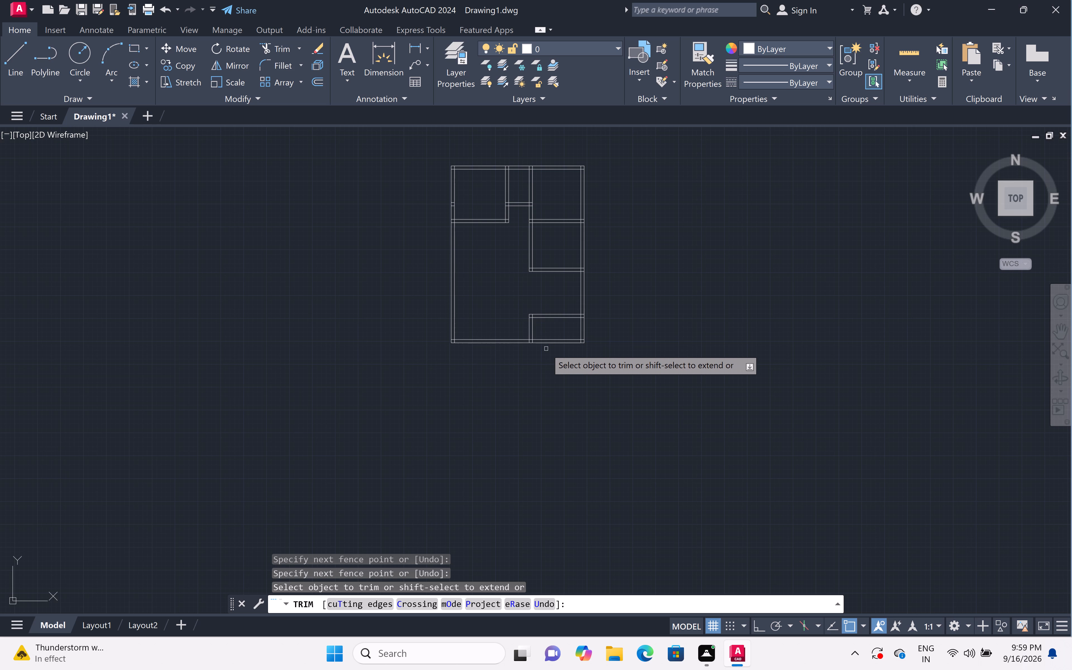
scroll(496, 272, "up", 1)
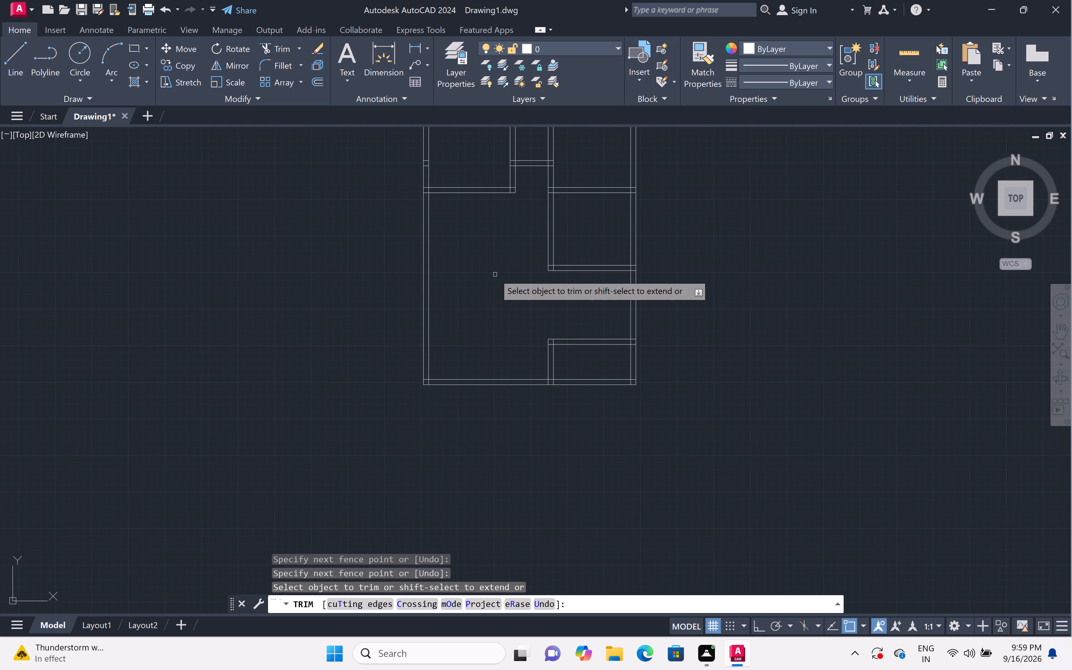
middle_click_drag(495, 274, 578, 375)
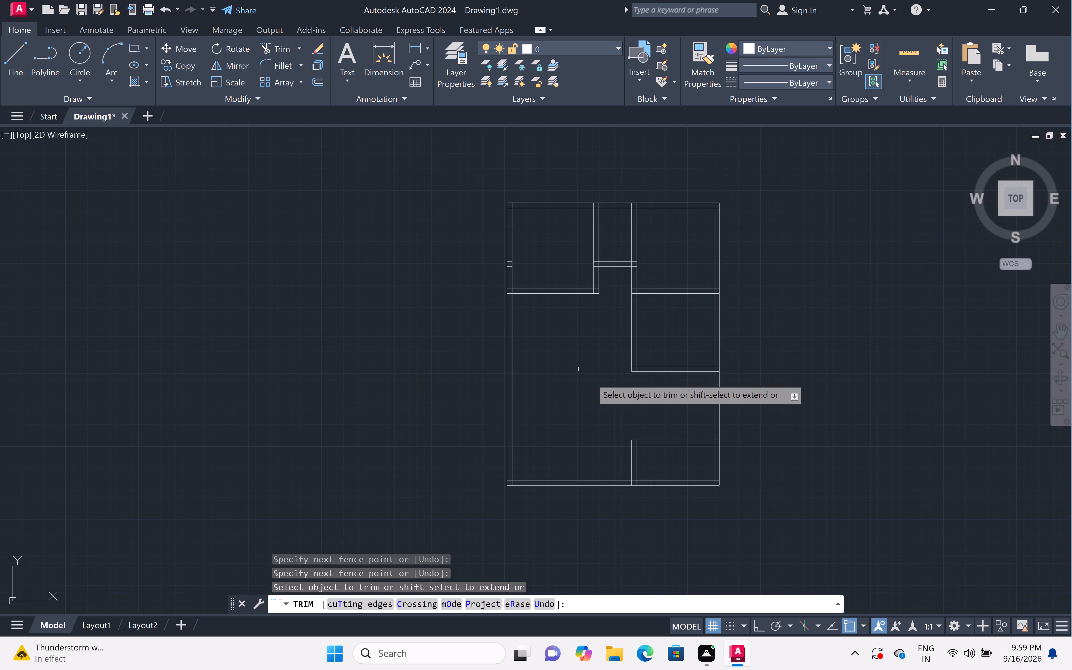
middle_click_drag(641, 393, 607, 389)
middle_click(607, 389)
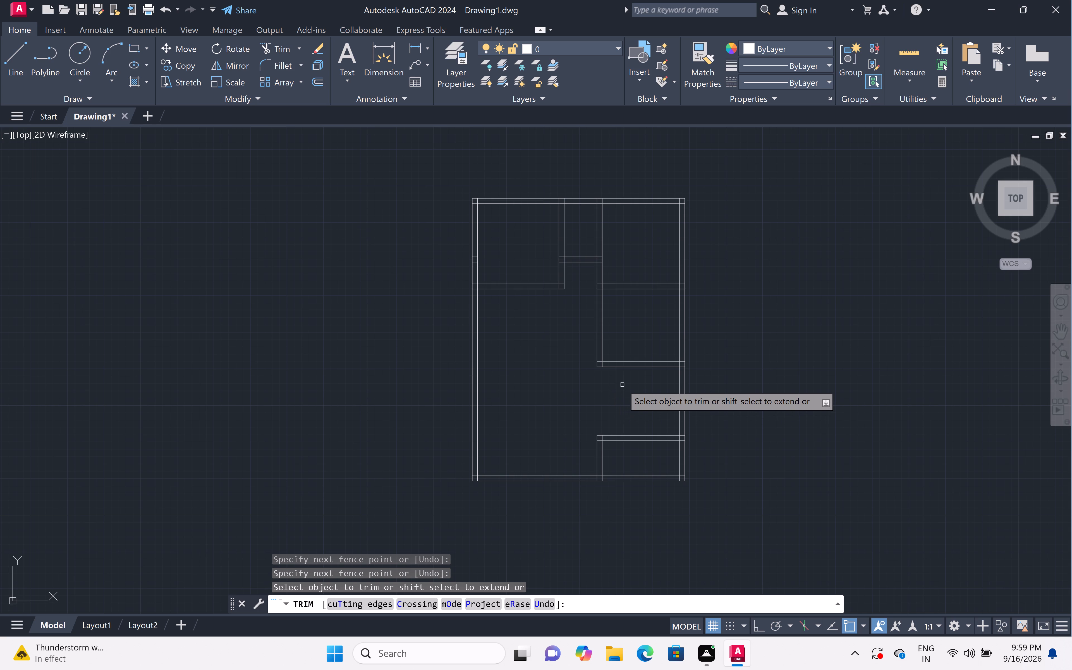
key("Escape")
Offset the inner line of the plan's left wall 9'8" inward to the right.
type("off")
key("space")
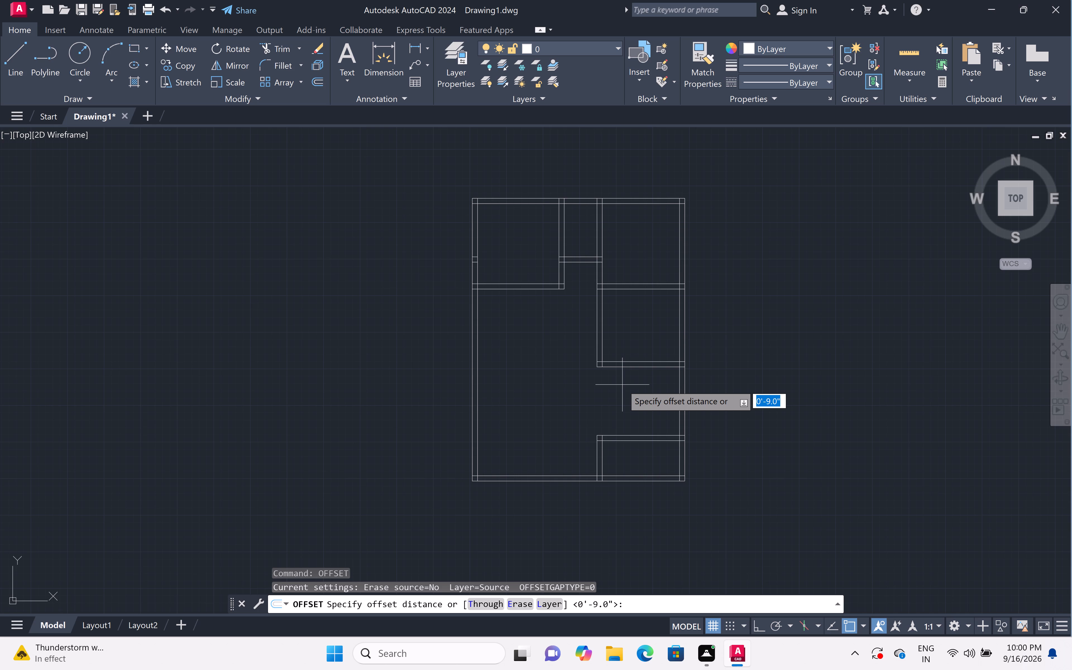
key("9")
key("apostrophe")
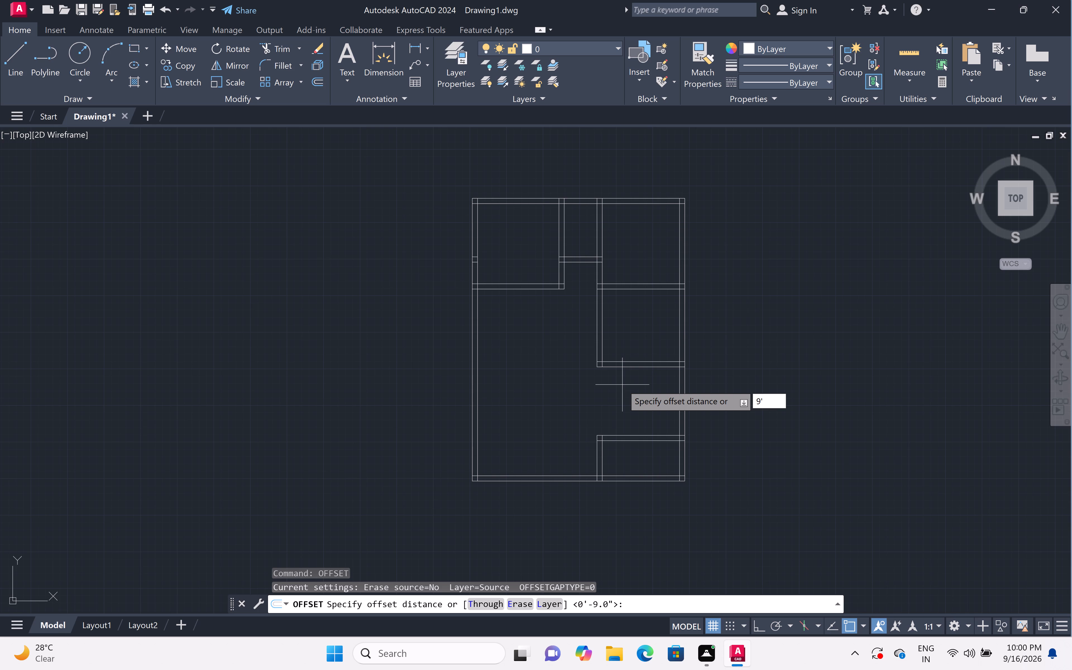
key("8")
key("shift+quotedbl")
key("space")
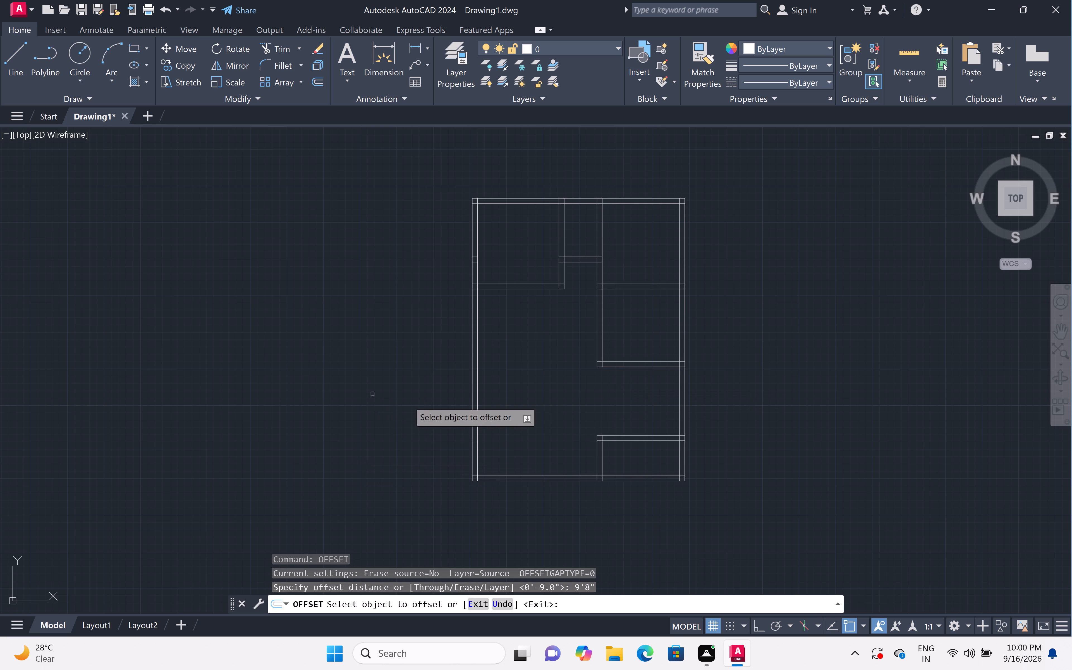
left_click(477, 428)
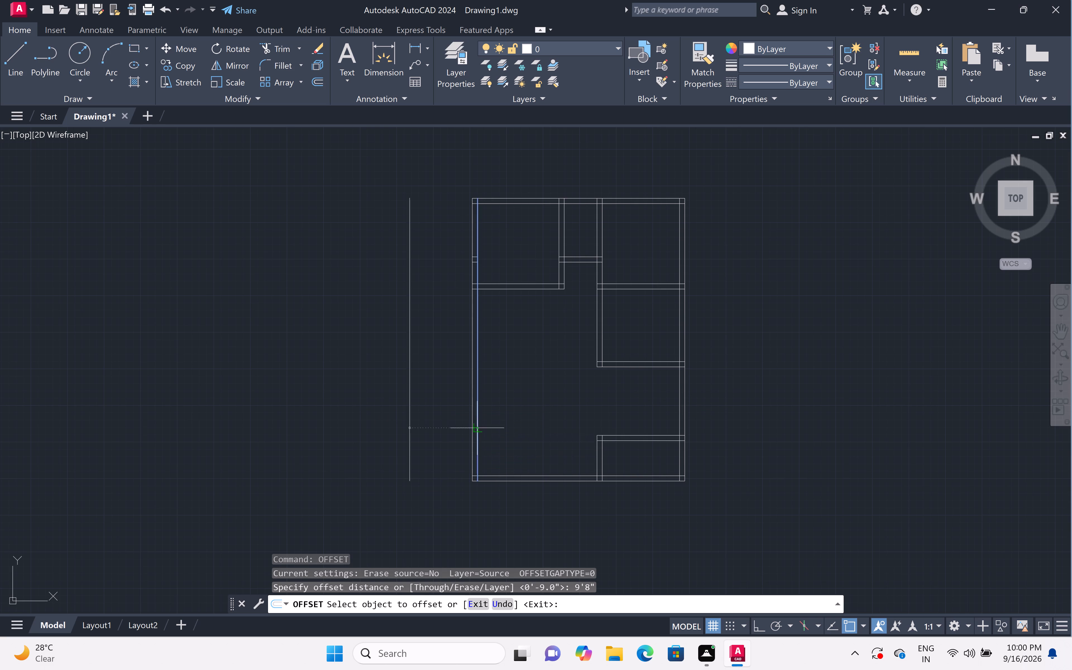
left_click(577, 431)
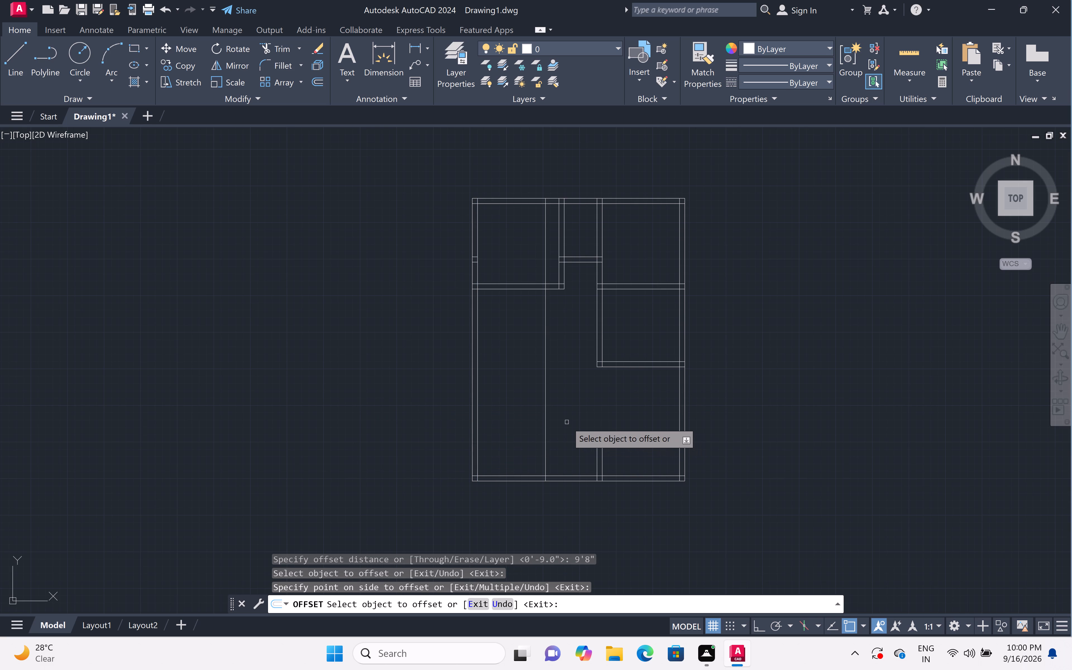
Offset the new vertical line 9" to the right for wall thickness.
key("space")
key("space")
type("9")
type("\"")
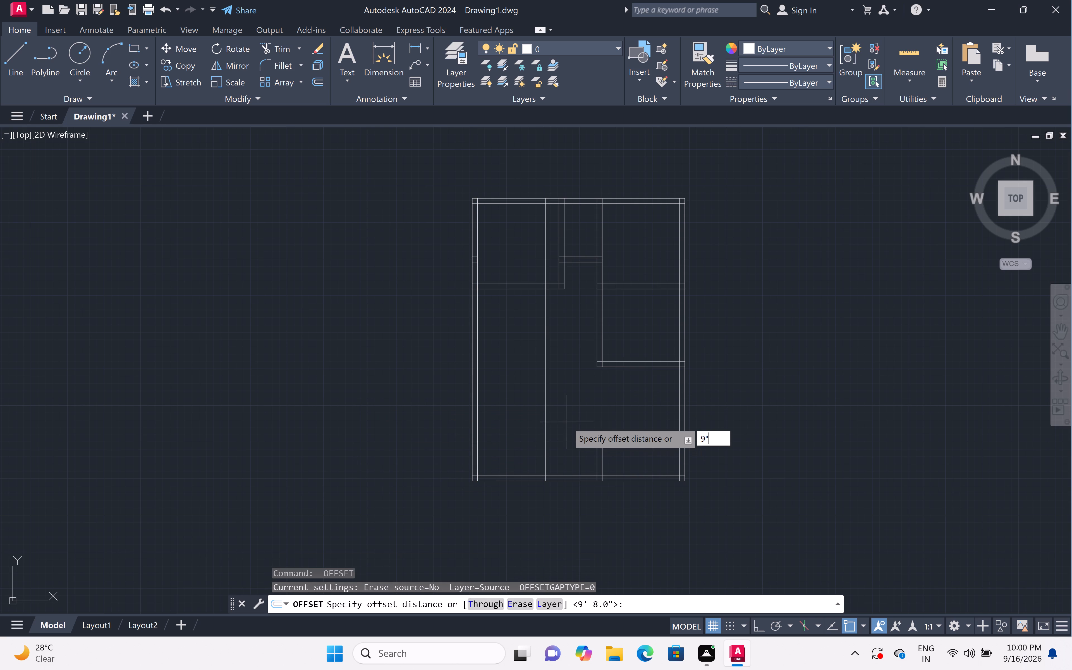
key("space")
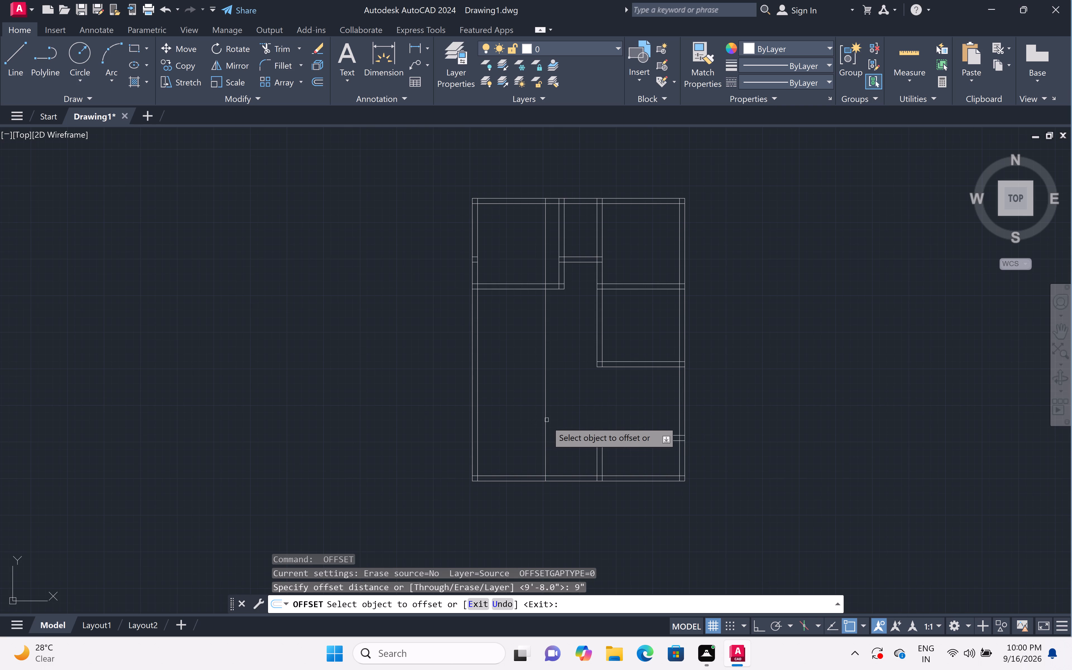
left_click(547, 425)
left_click(617, 422)
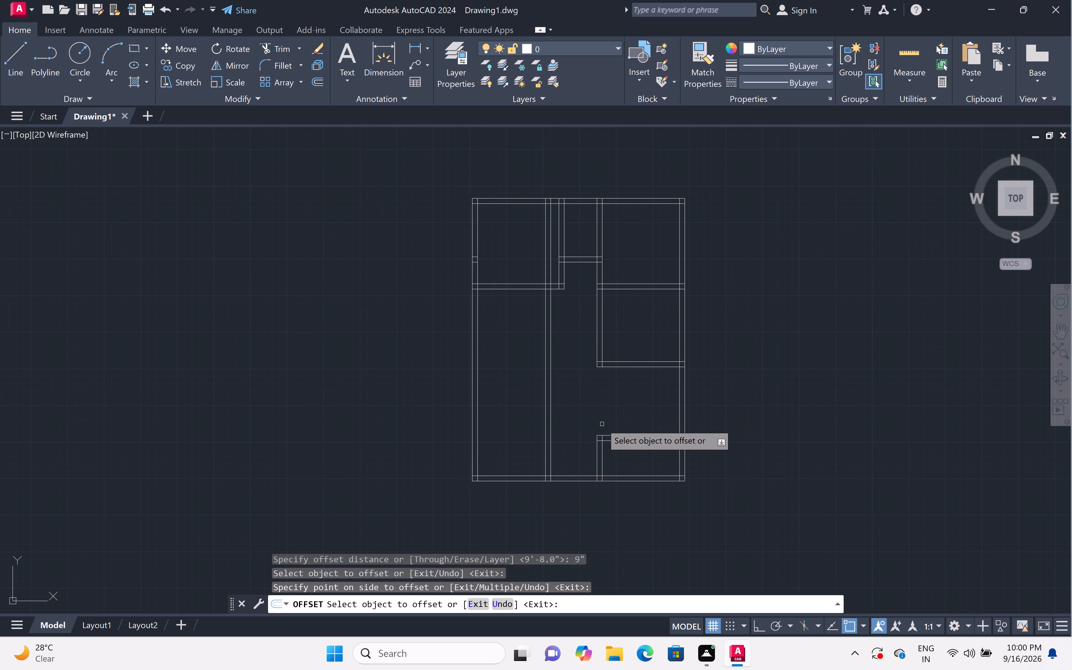
key("Escape")
Extend both lines of the bottom-right room's top wall leftward to the far line of the new vertical wall.
type("ex")
key("space")
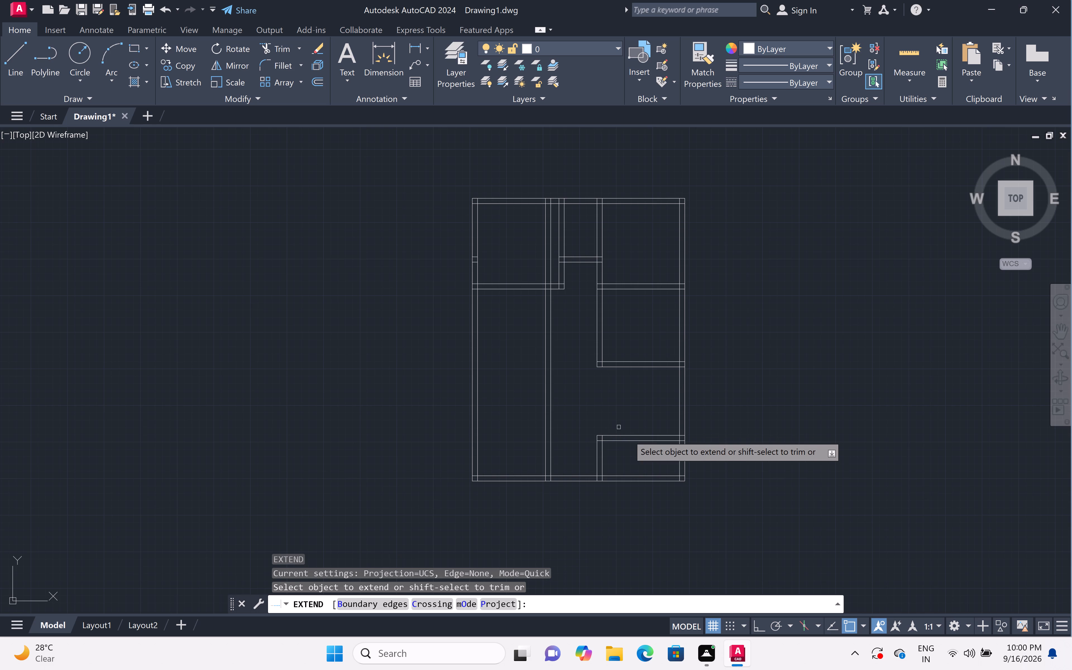
left_click(626, 424)
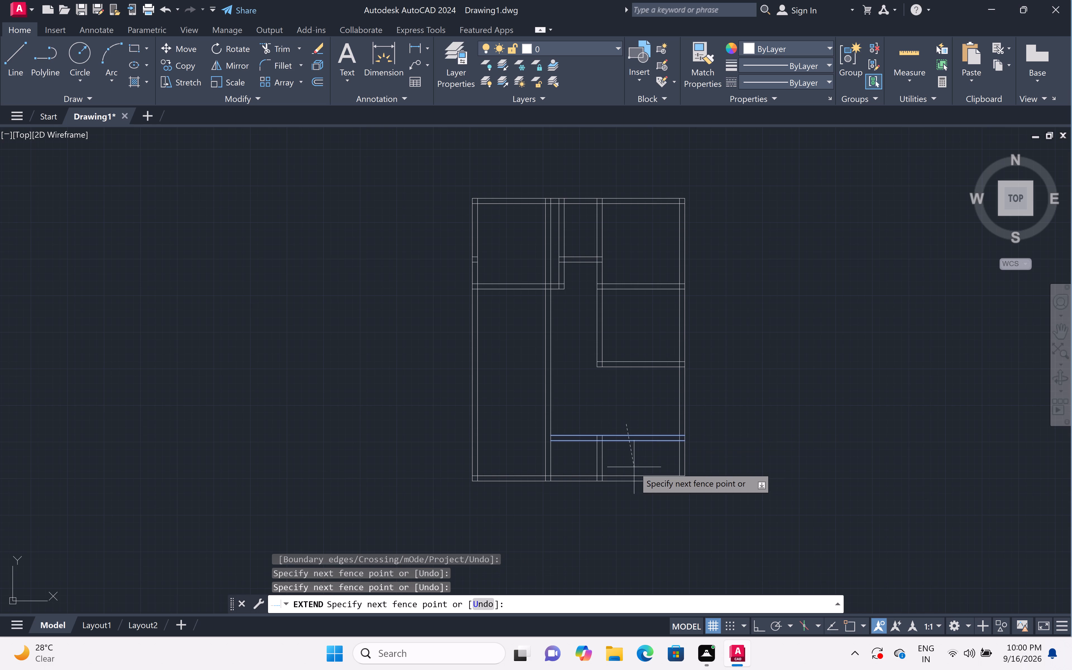
left_click(634, 467)
double_click(580, 424)
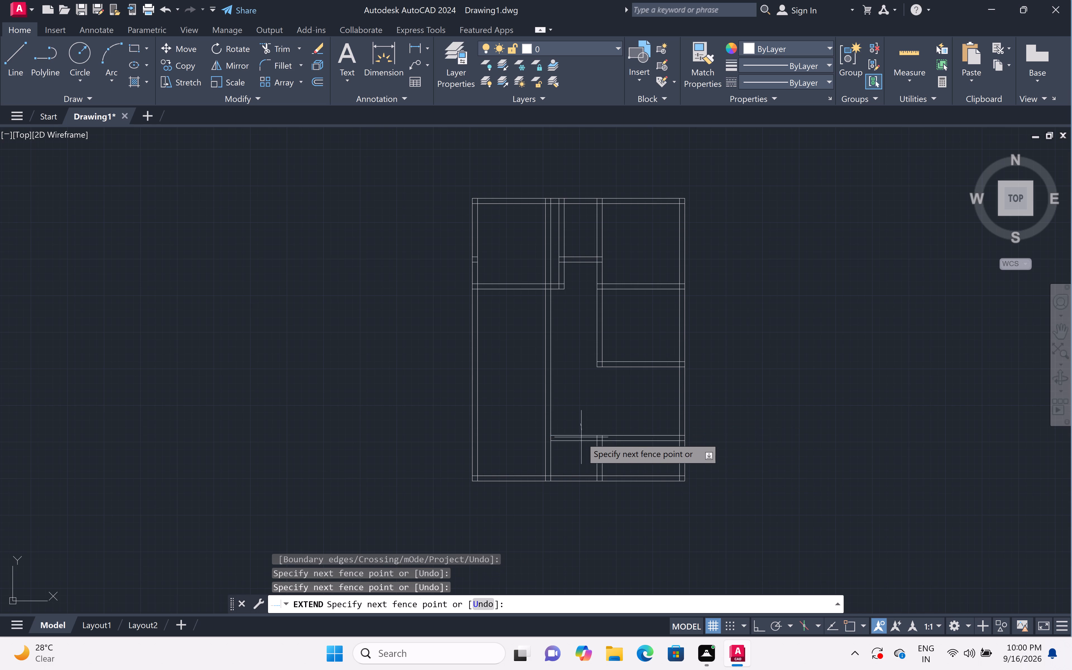
left_click(572, 468)
key("Escape")
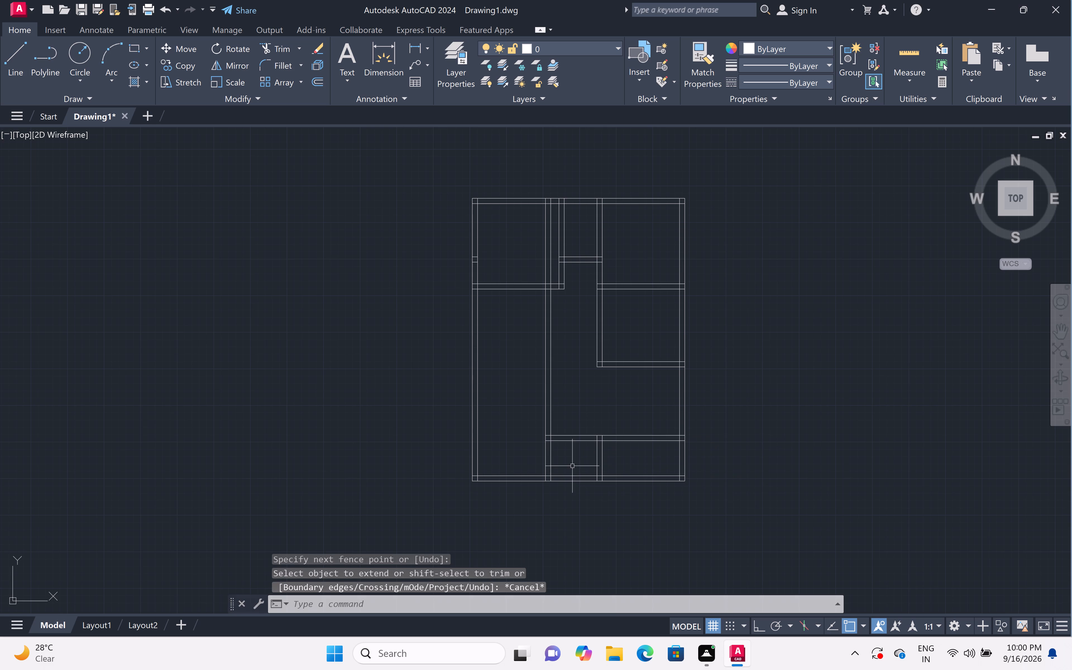
Trim away both lines of the bottom-right room's old left wall, including the stubs inside its top and bottom walls.
scroll(604, 511, "up", 2)
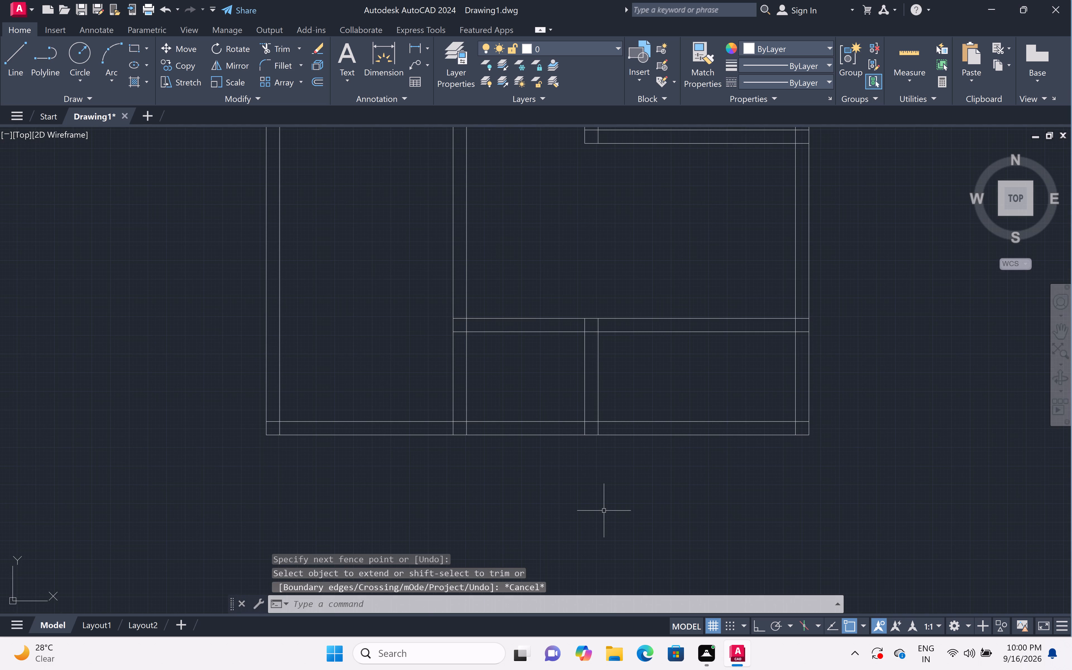
type("tr")
key("space")
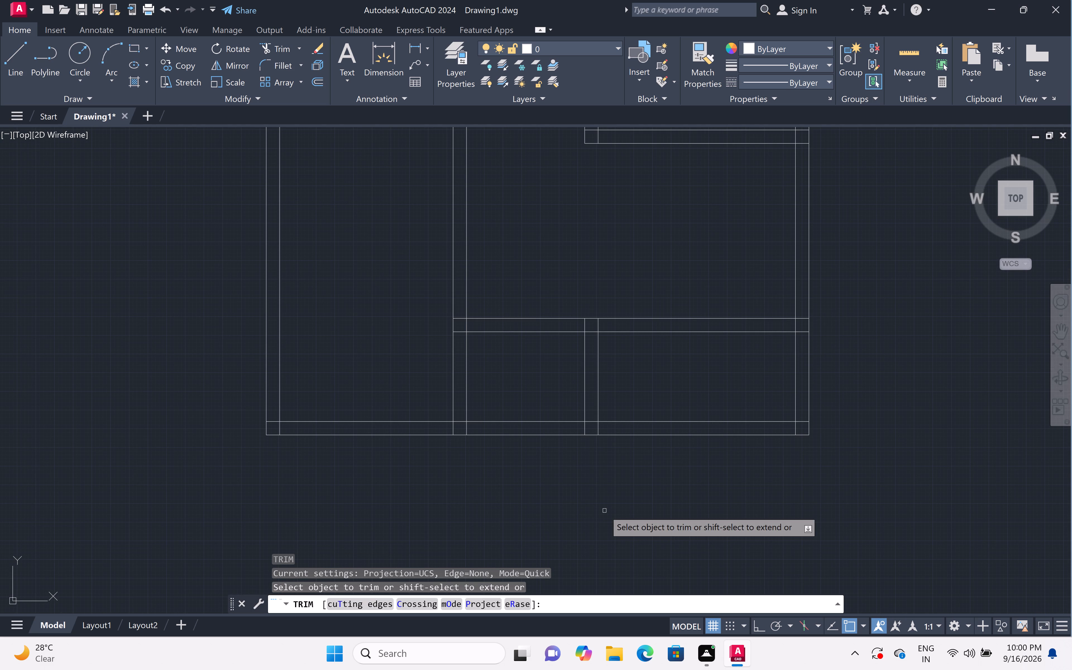
left_click(566, 391)
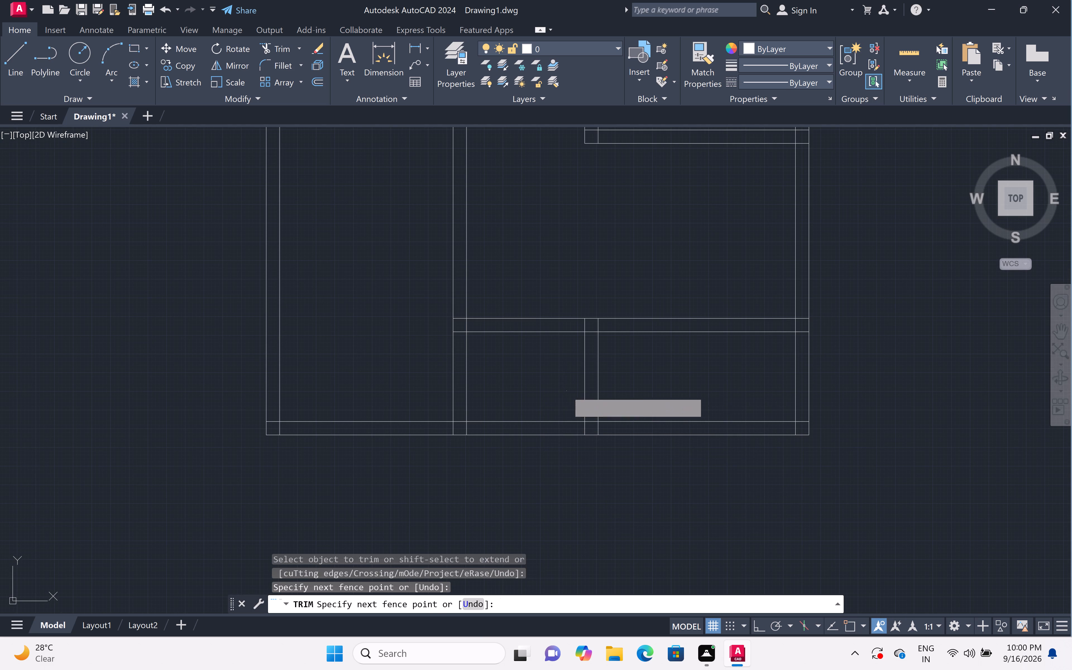
left_click(635, 386)
scroll(583, 317, "up", 2)
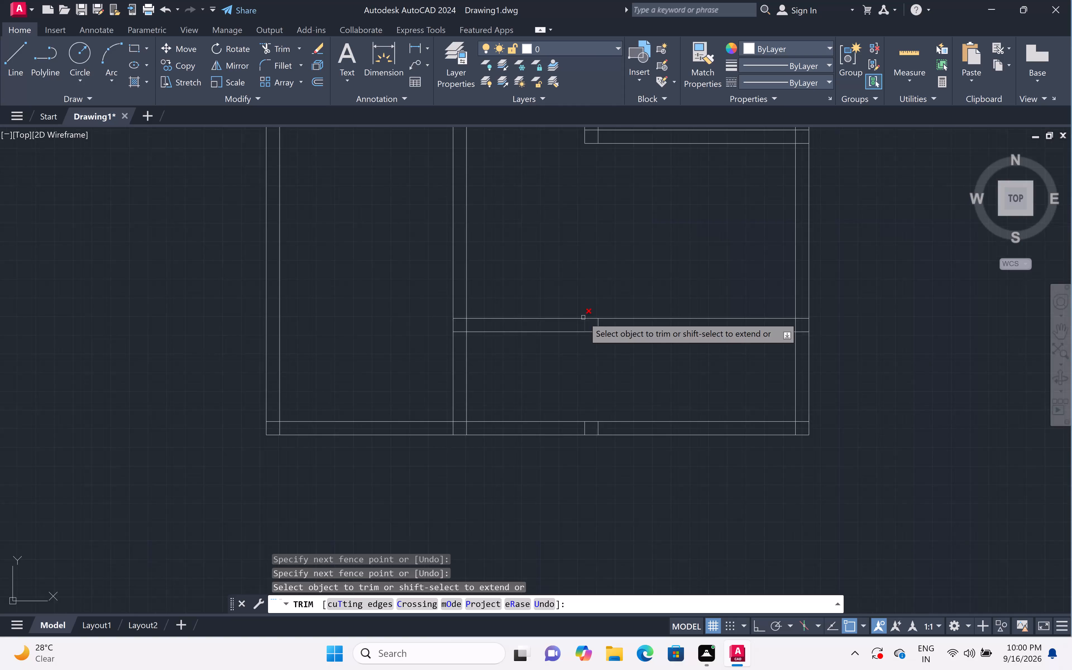
double_click(569, 331)
double_click(645, 331)
scroll(611, 388, "down", 2)
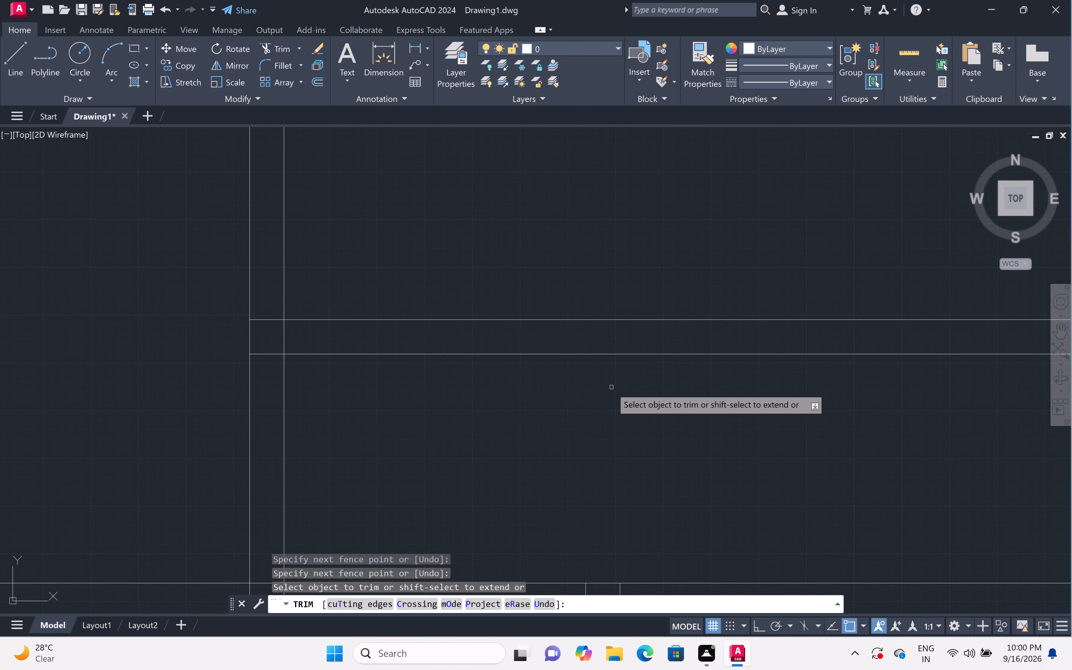
scroll(611, 388, "down", 2)
scroll(609, 435, "up", 3)
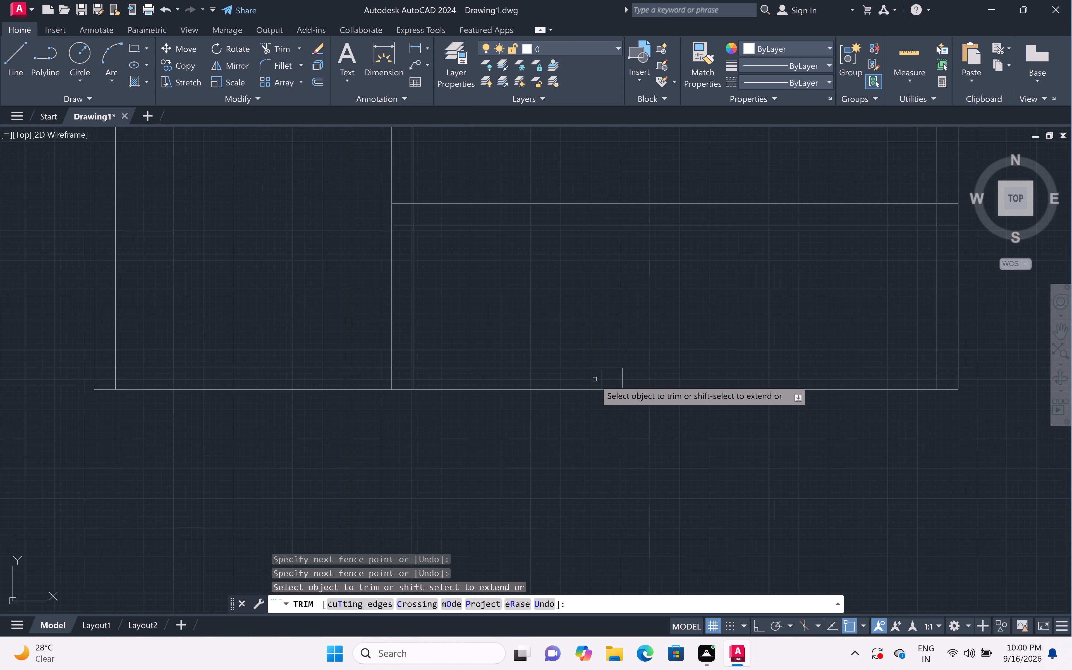
double_click(595, 379)
left_click(636, 380)
Trim both lines of the new vertical wall where they run up through the top-left room above its bottom wall.
scroll(637, 376, "down", 6)
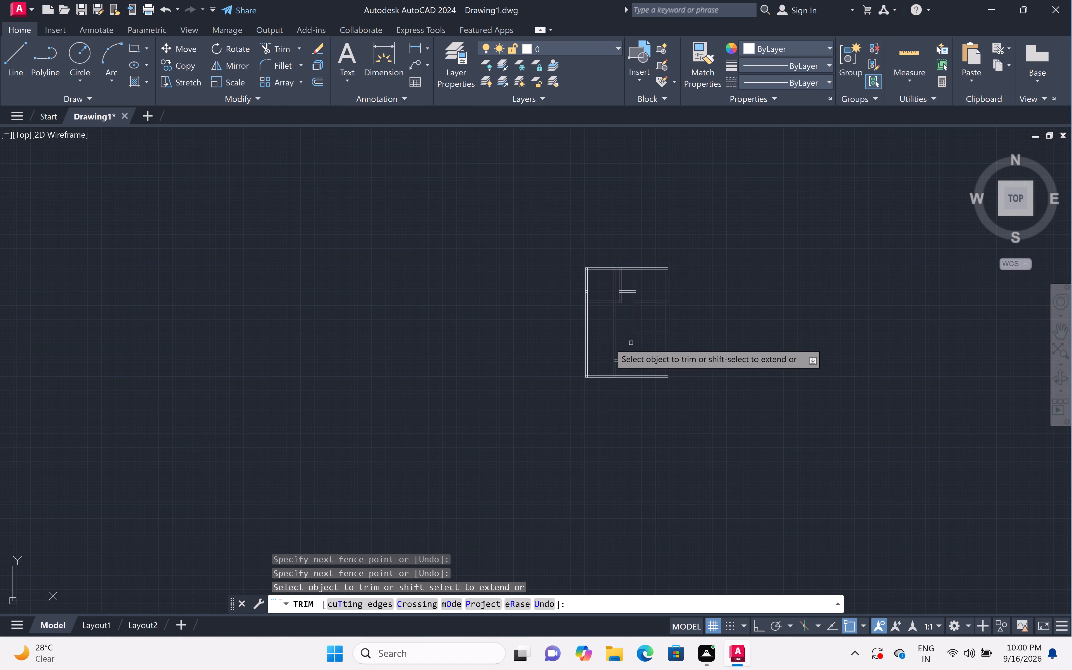
scroll(616, 286, "up", 5)
scroll(616, 364, "up", 2)
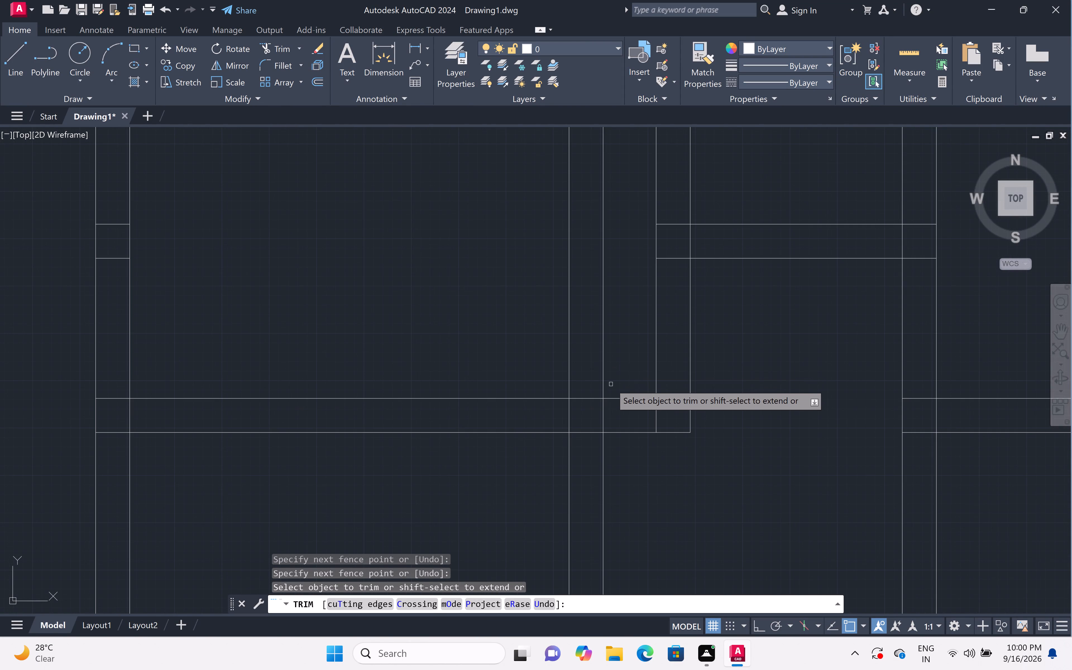
left_click(611, 375)
left_click(496, 367)
scroll(552, 367, "down", 8)
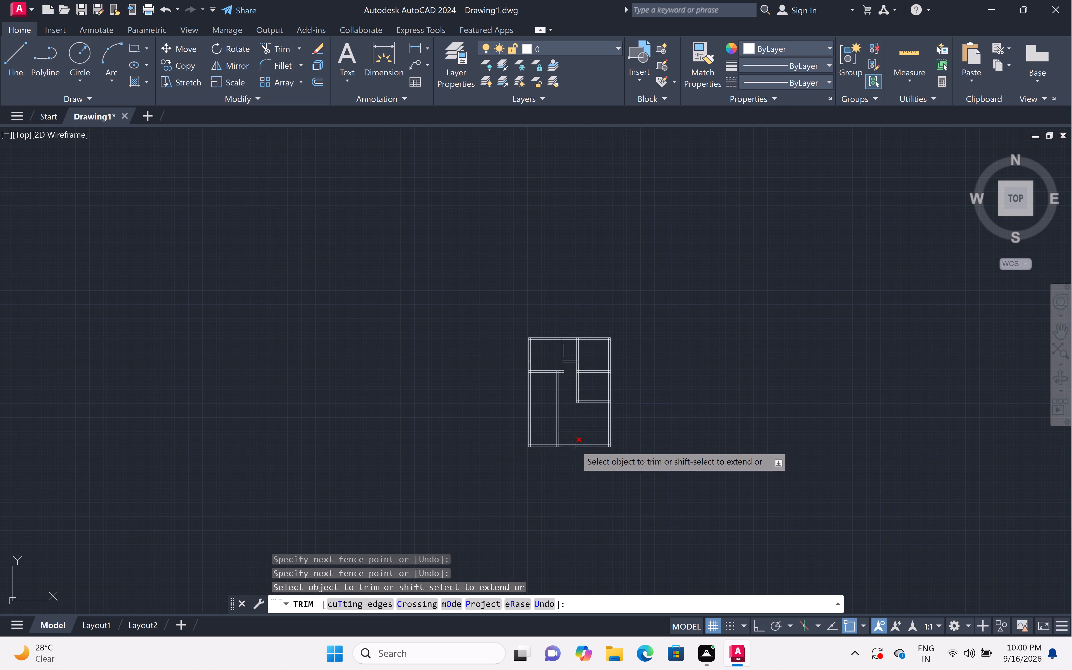
scroll(563, 447, "up", 4)
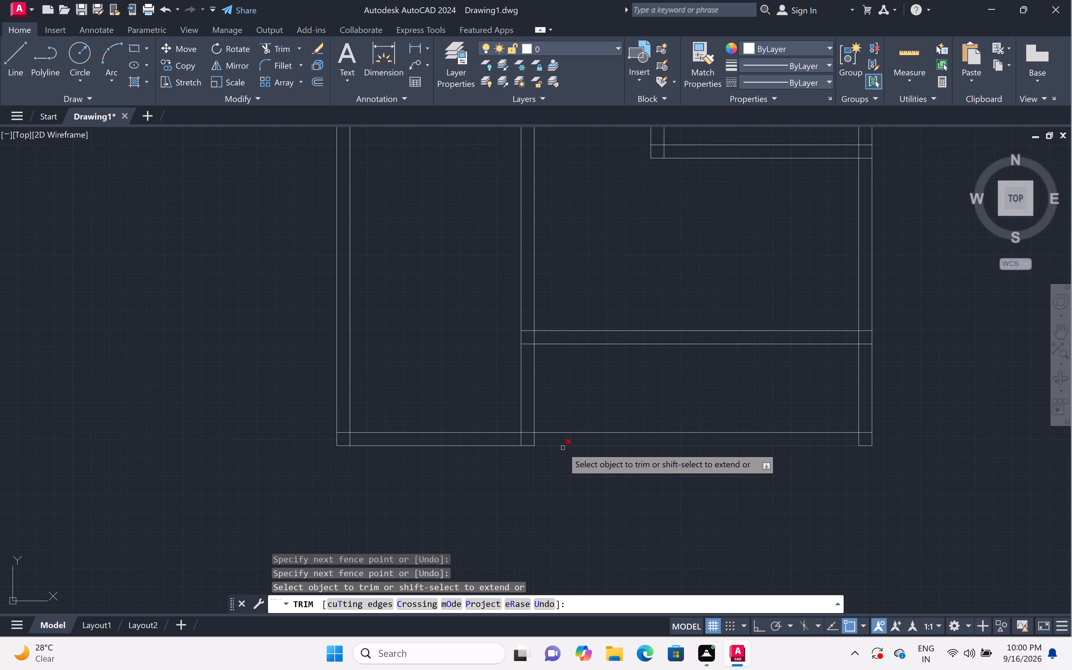
key("Escape")
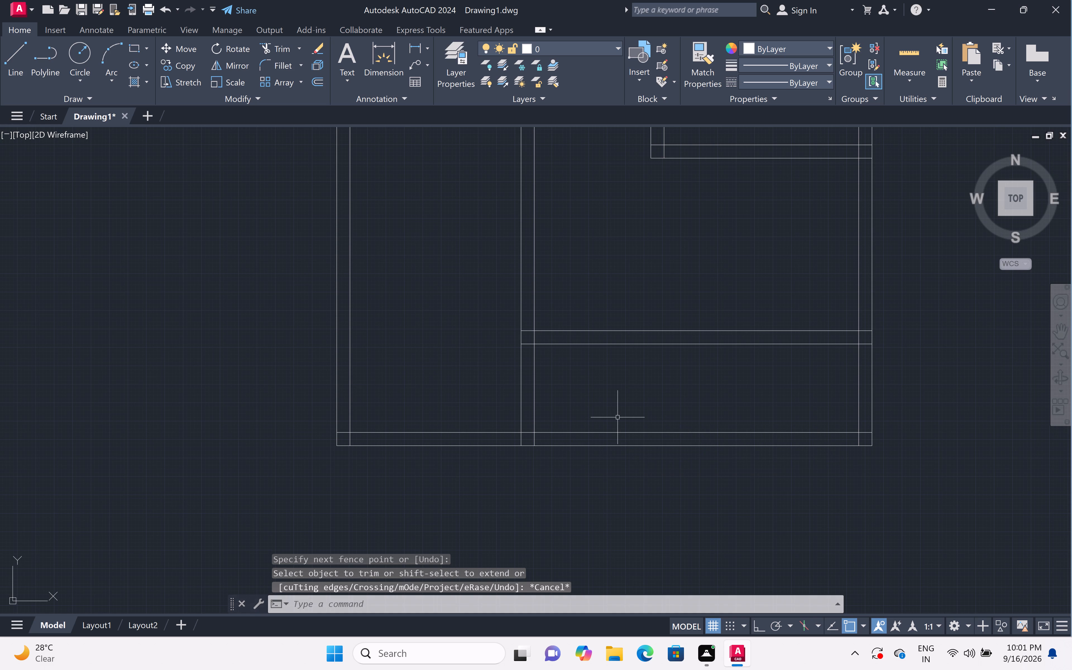
Offset the inner line of the plan's bottom wall 10'1" upward.
type("off")
key("space")
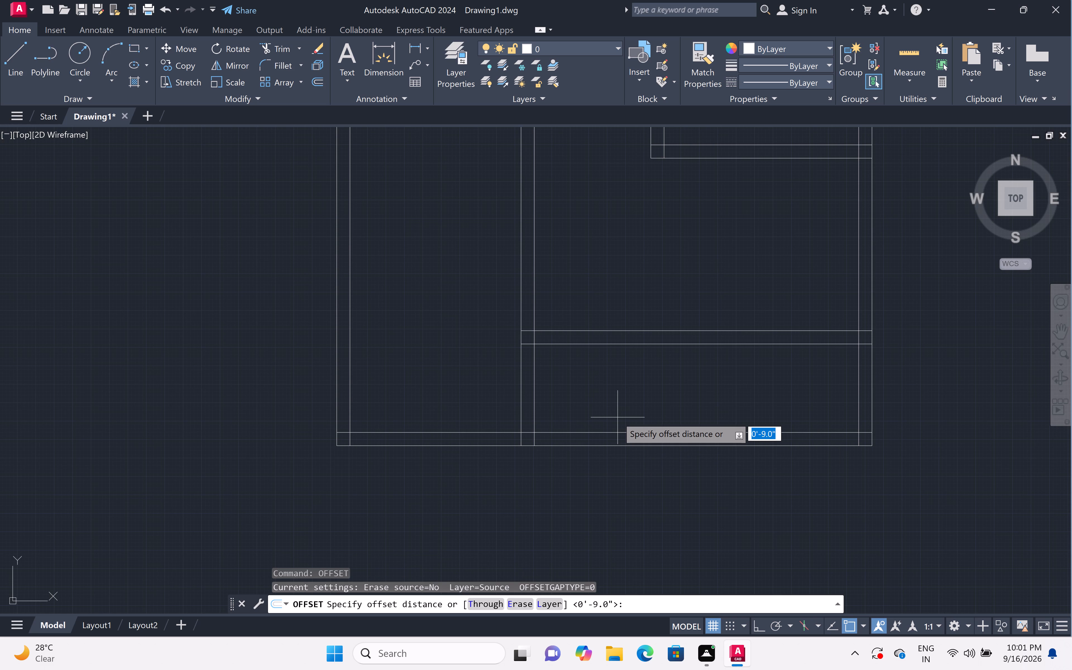
type("10'0")
key("BackSpace")
key("1")
type("\"")
key("space")
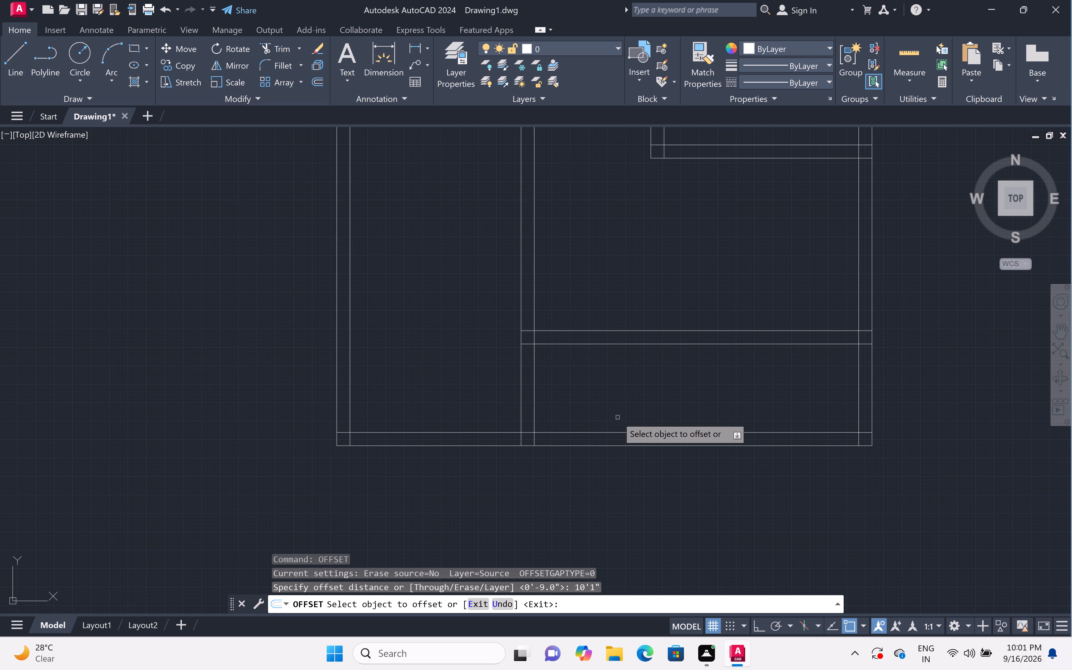
scroll(613, 432, "down", 1)
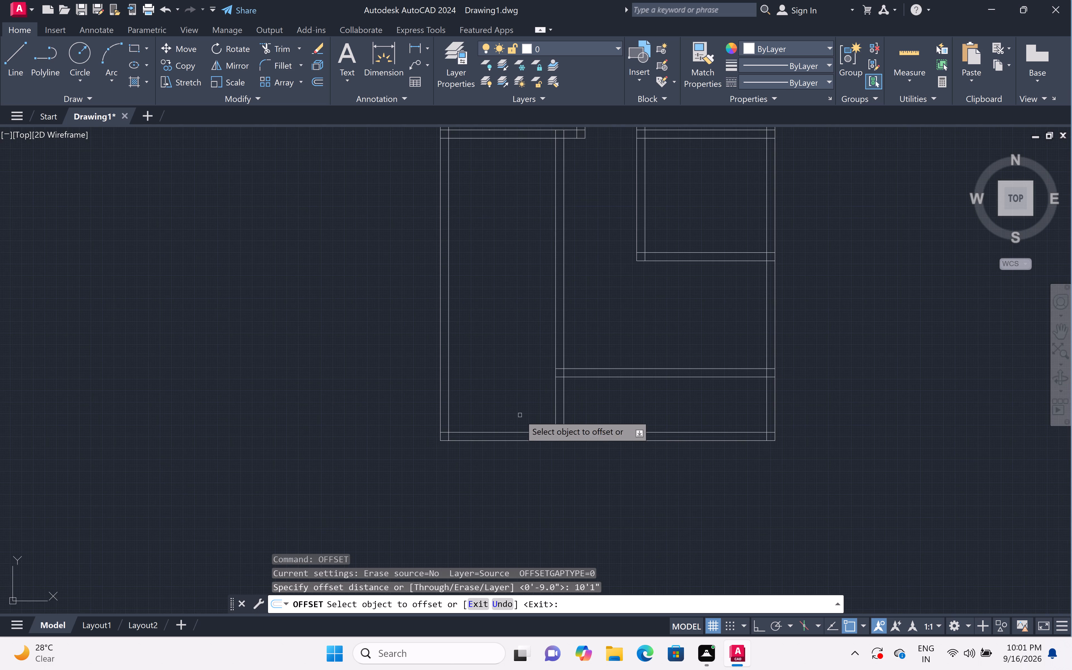
left_click(521, 432)
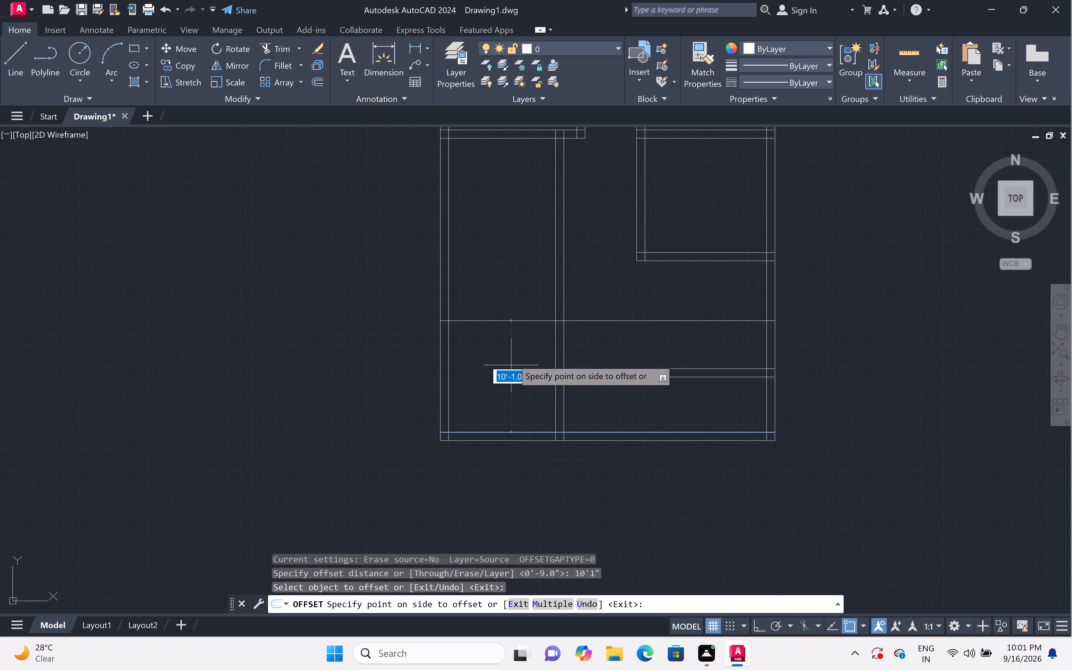
left_click(515, 349)
middle_click(517, 364)
middle_click(517, 364)
middle_click_drag(517, 364, 517, 368)
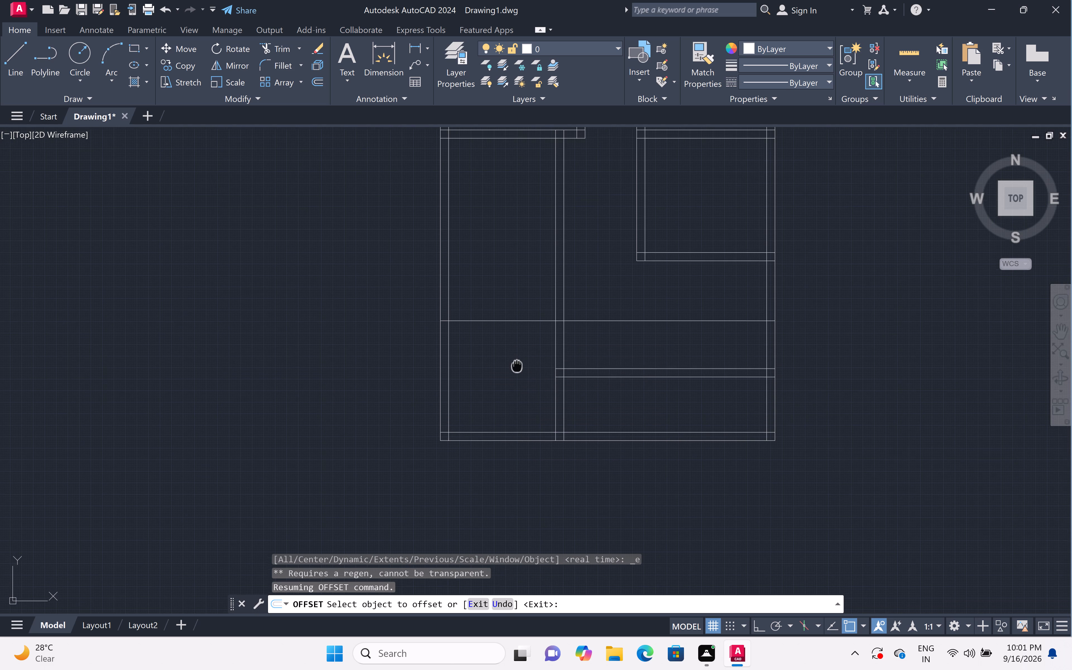
middle_click_drag(517, 368, 526, 475)
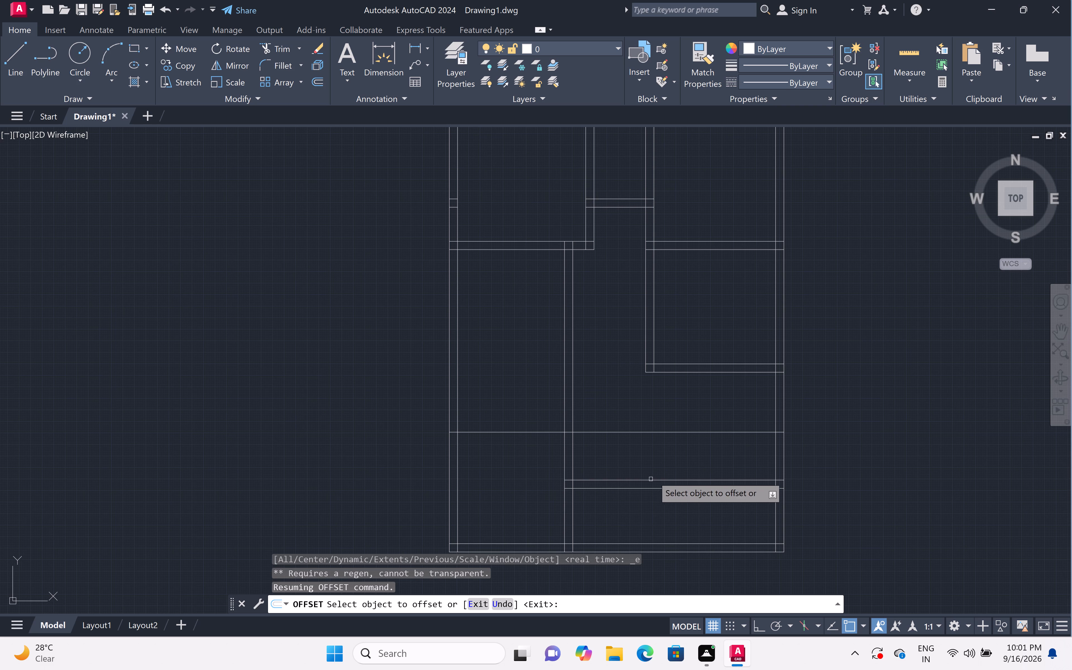
scroll(565, 446, "up", 1)
scroll(551, 429, "up", 1)
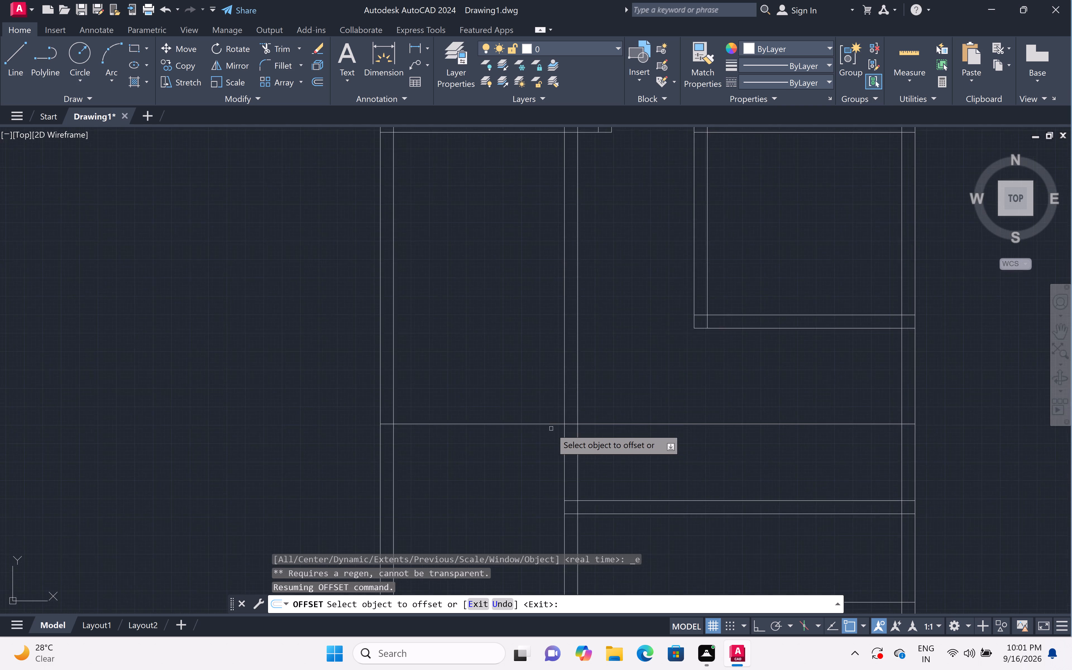
scroll(570, 434, "down", 1)
scroll(634, 424, "down", 1)
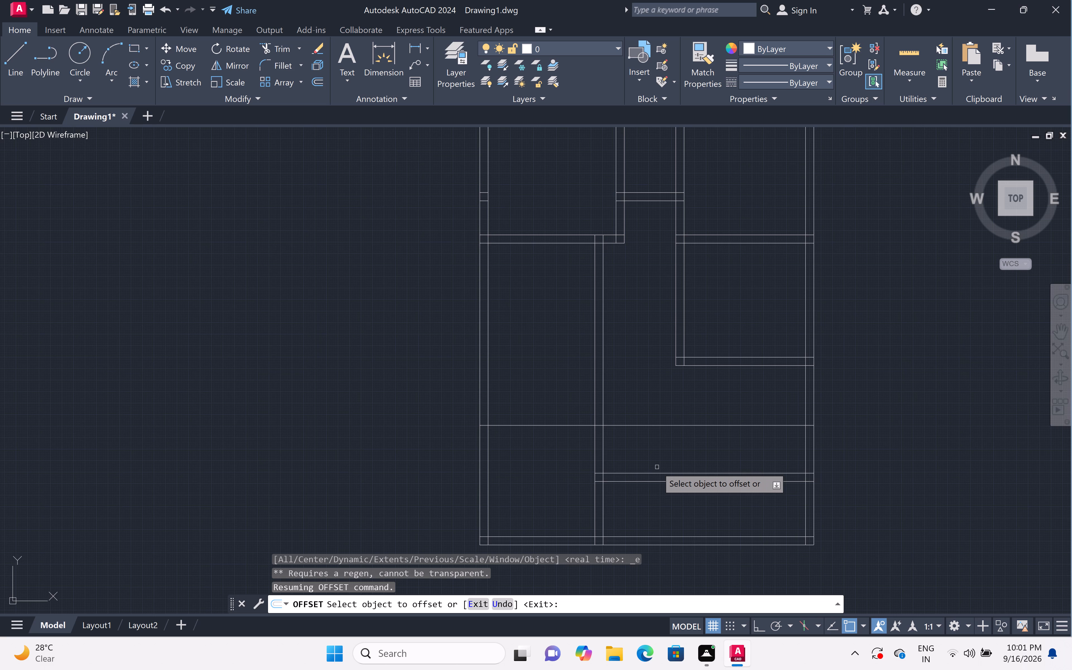
key("space")
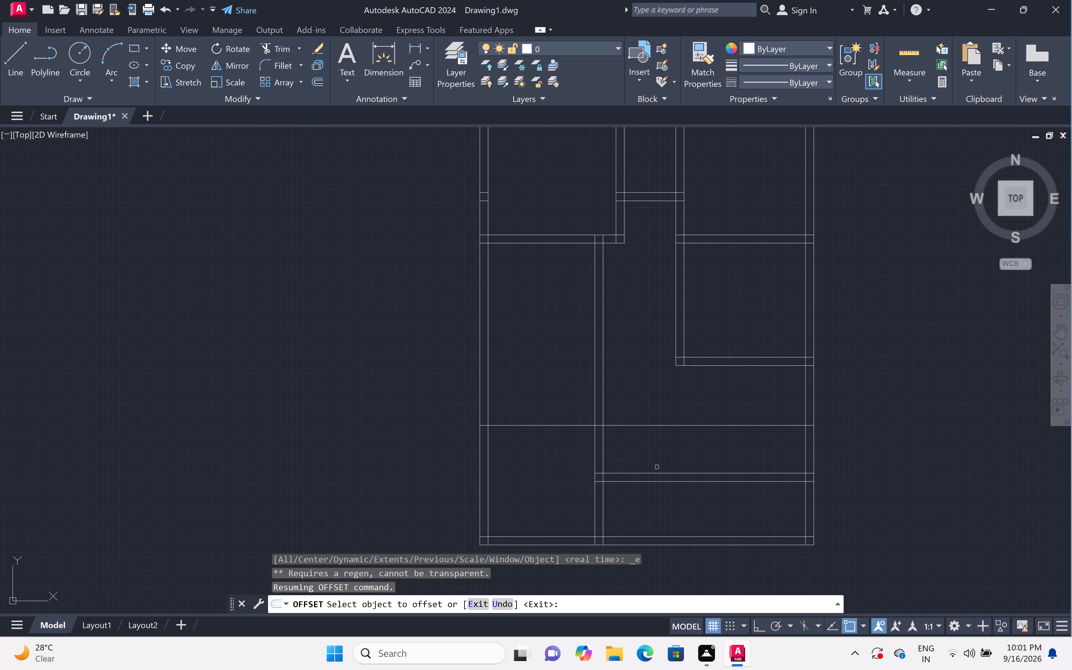
Offset the new horizontal line above the plan's bottom wall 9" upward to complete a wall.
key("space")
type("9\"")
key("space")
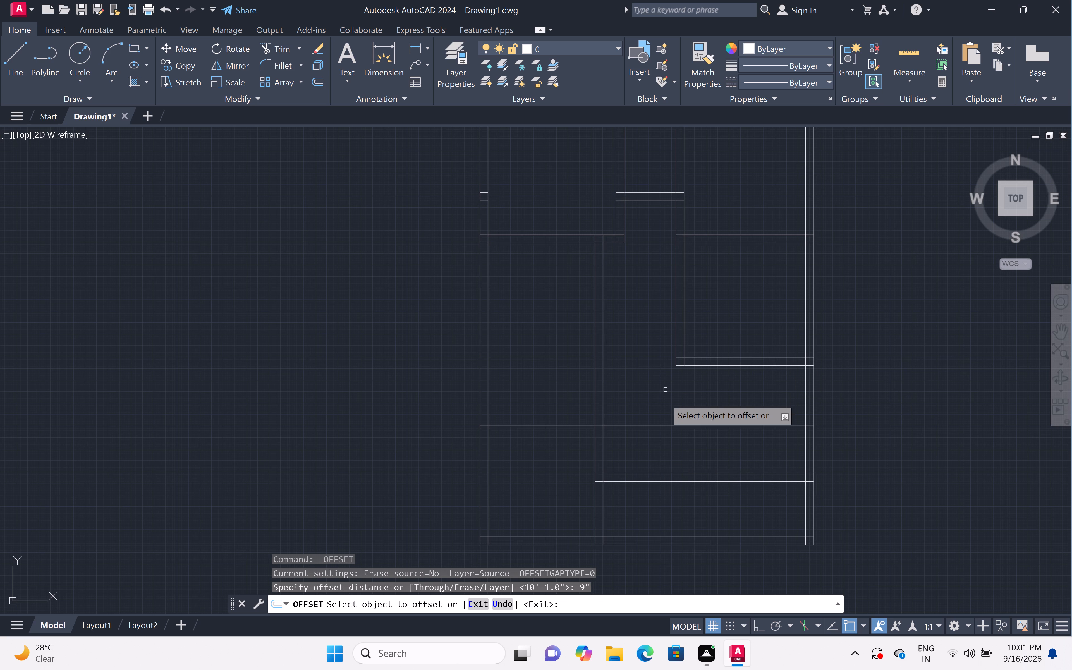
left_click(652, 425)
double_click(653, 384)
key("Escape")
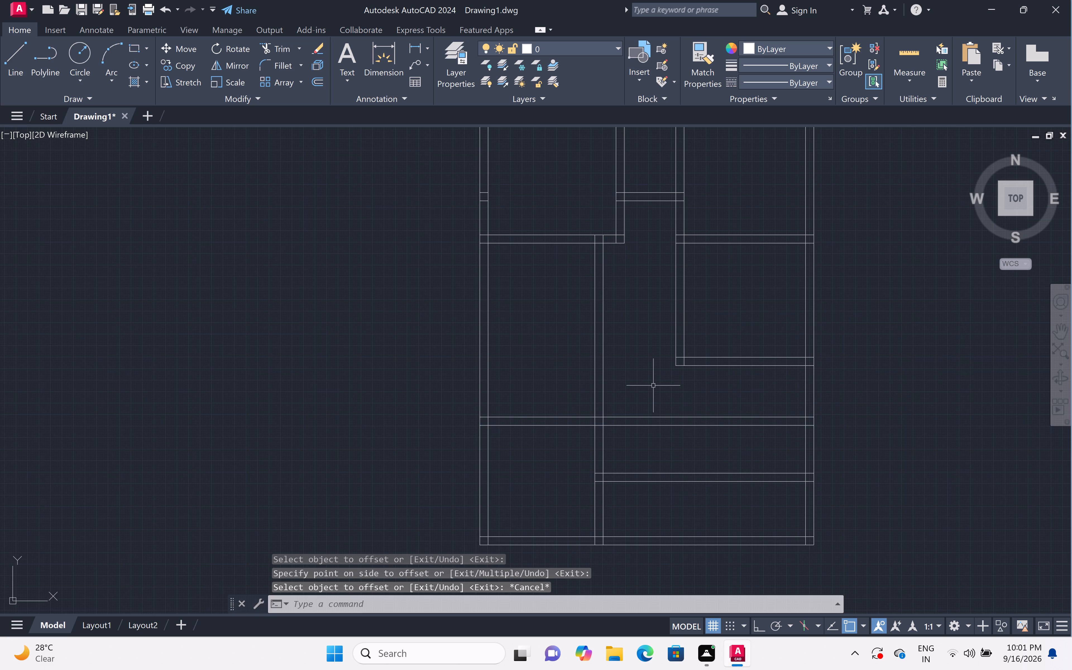
Trim both lines of the new horizontal wall east of the interior vertical wall, including the stubs inside the right outer wall.
type("tr")
key("space")
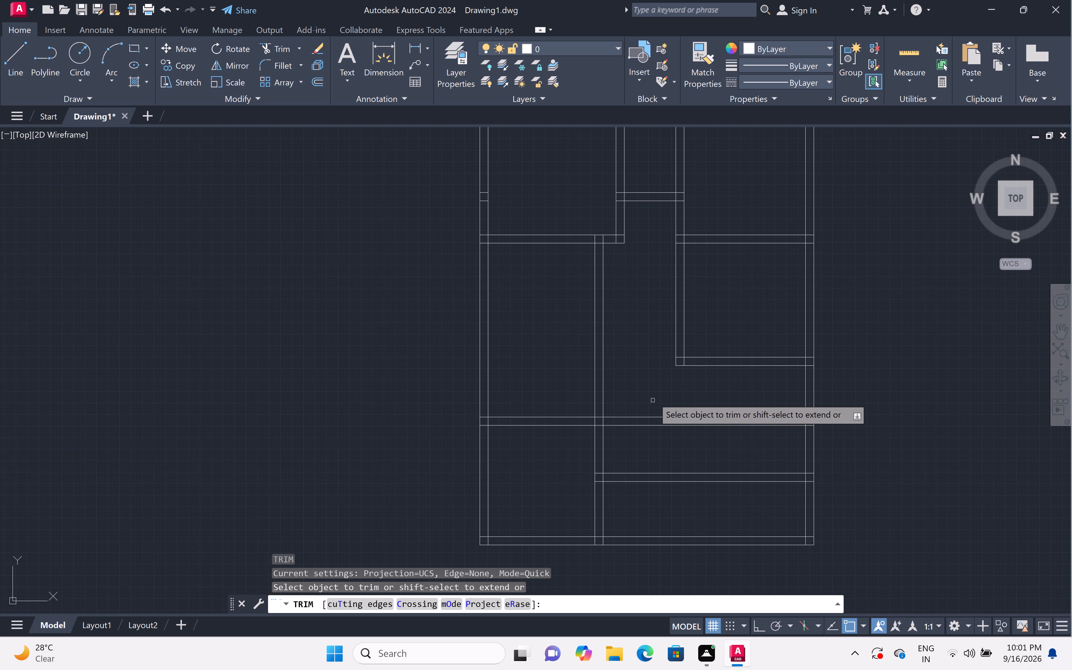
left_click(654, 398)
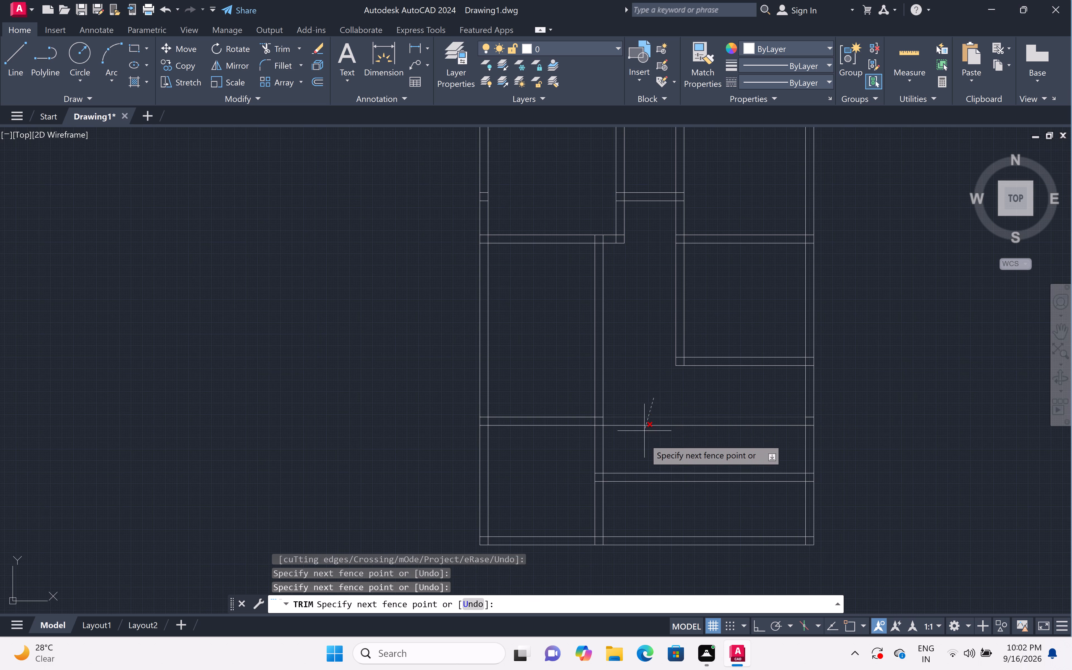
left_click(644, 440)
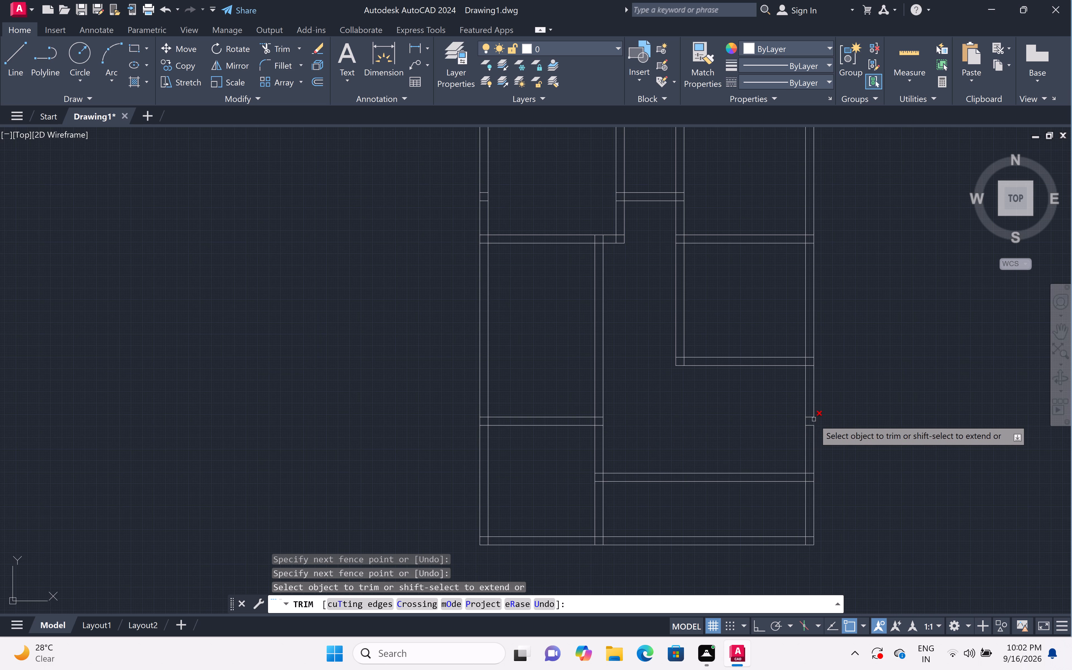
scroll(813, 419, "up", 3)
left_click(796, 393)
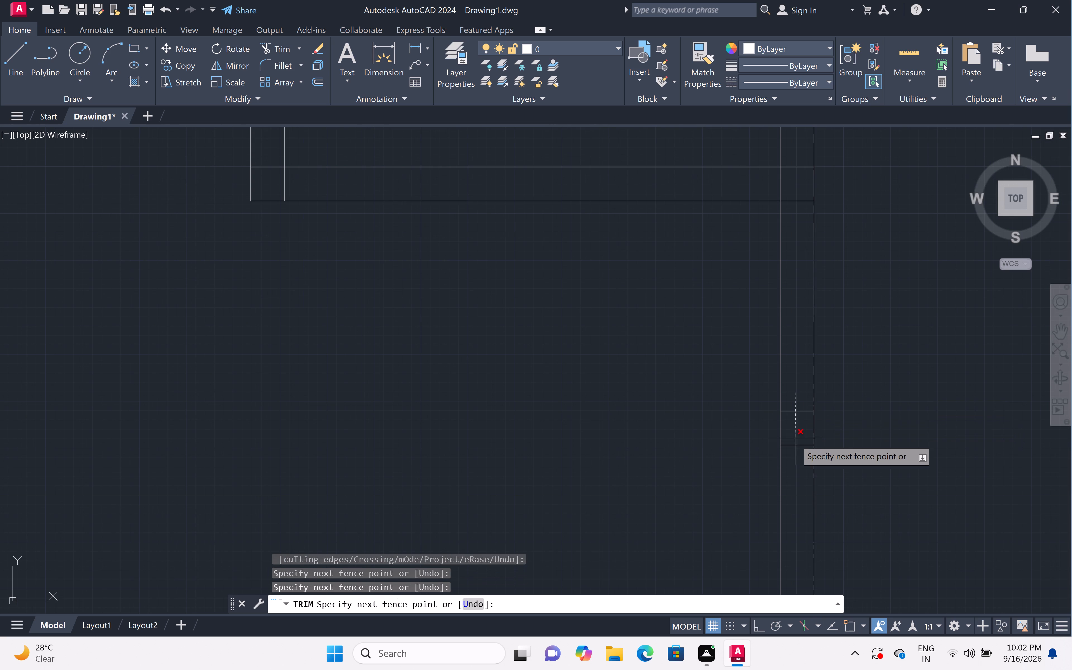
double_click(794, 461)
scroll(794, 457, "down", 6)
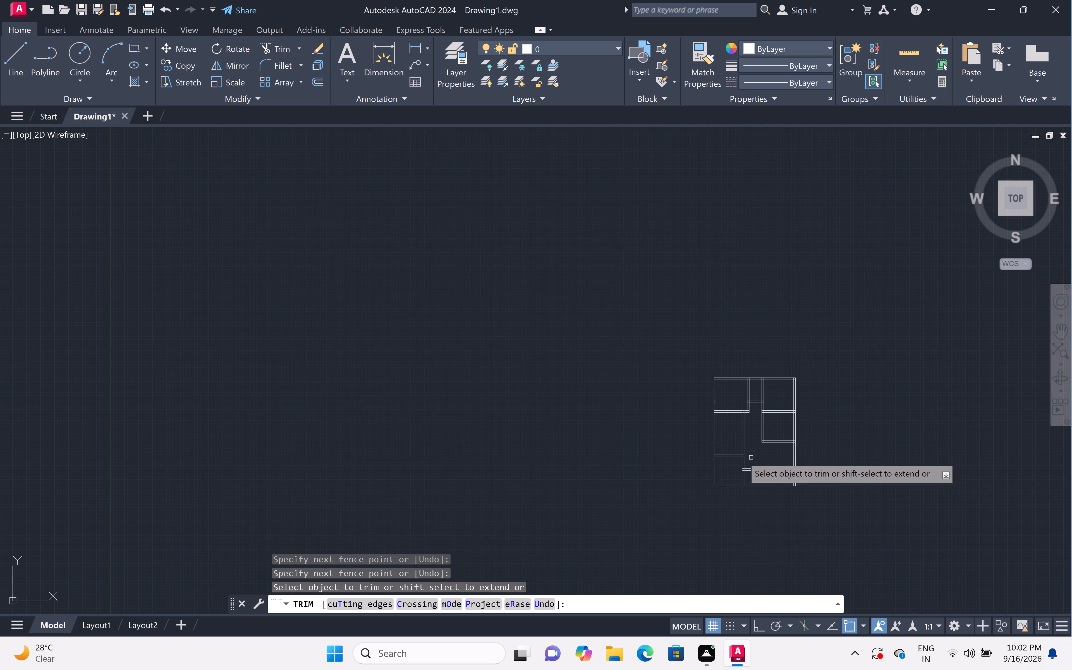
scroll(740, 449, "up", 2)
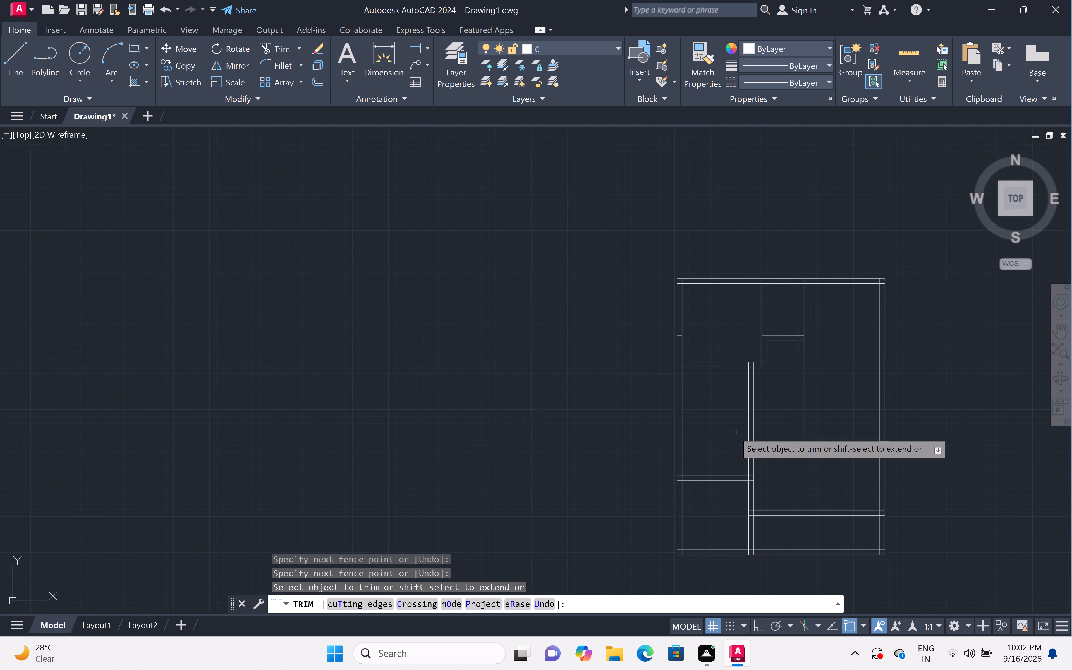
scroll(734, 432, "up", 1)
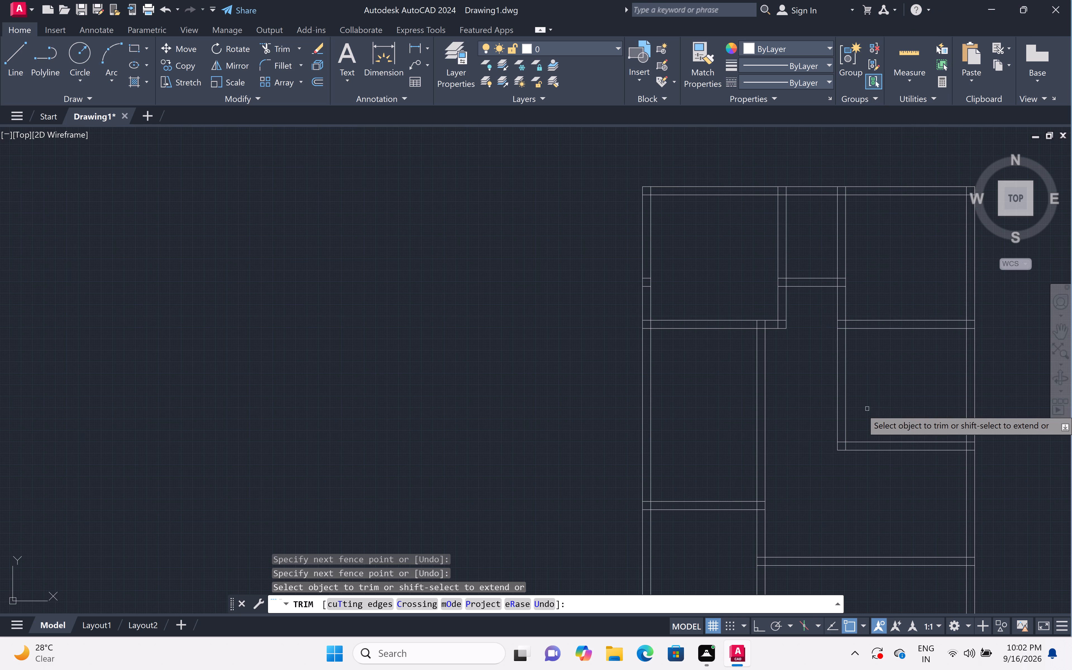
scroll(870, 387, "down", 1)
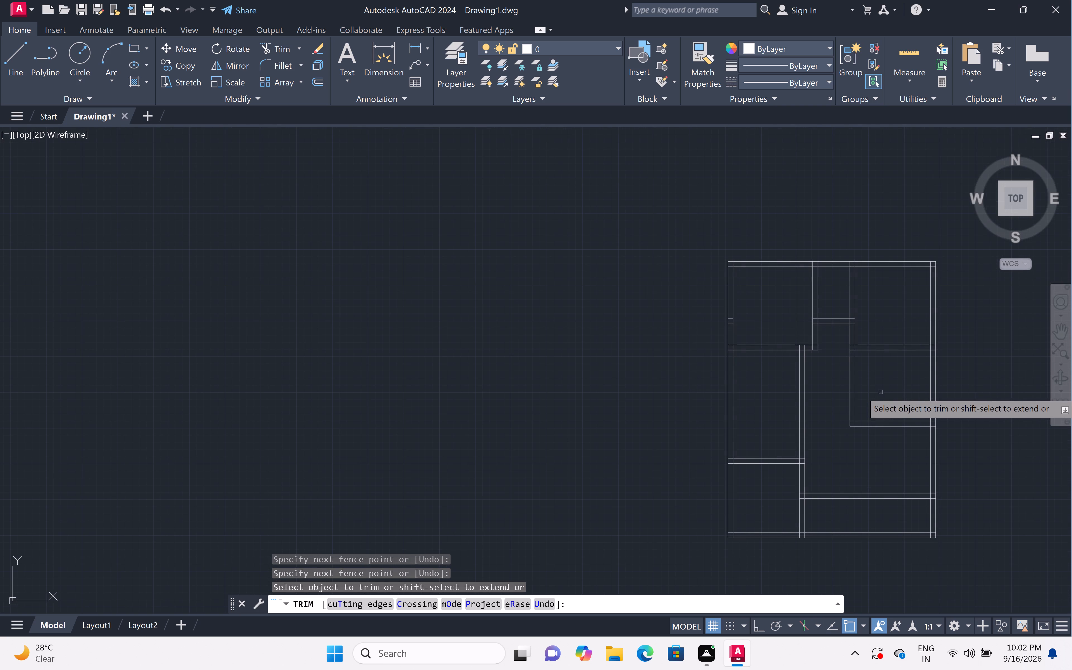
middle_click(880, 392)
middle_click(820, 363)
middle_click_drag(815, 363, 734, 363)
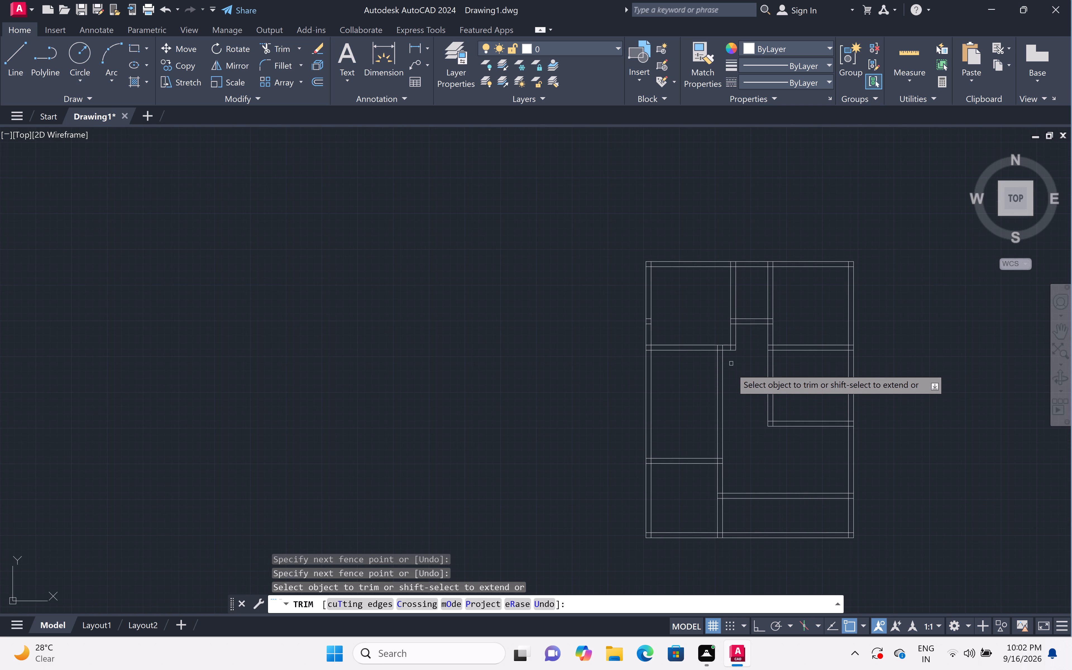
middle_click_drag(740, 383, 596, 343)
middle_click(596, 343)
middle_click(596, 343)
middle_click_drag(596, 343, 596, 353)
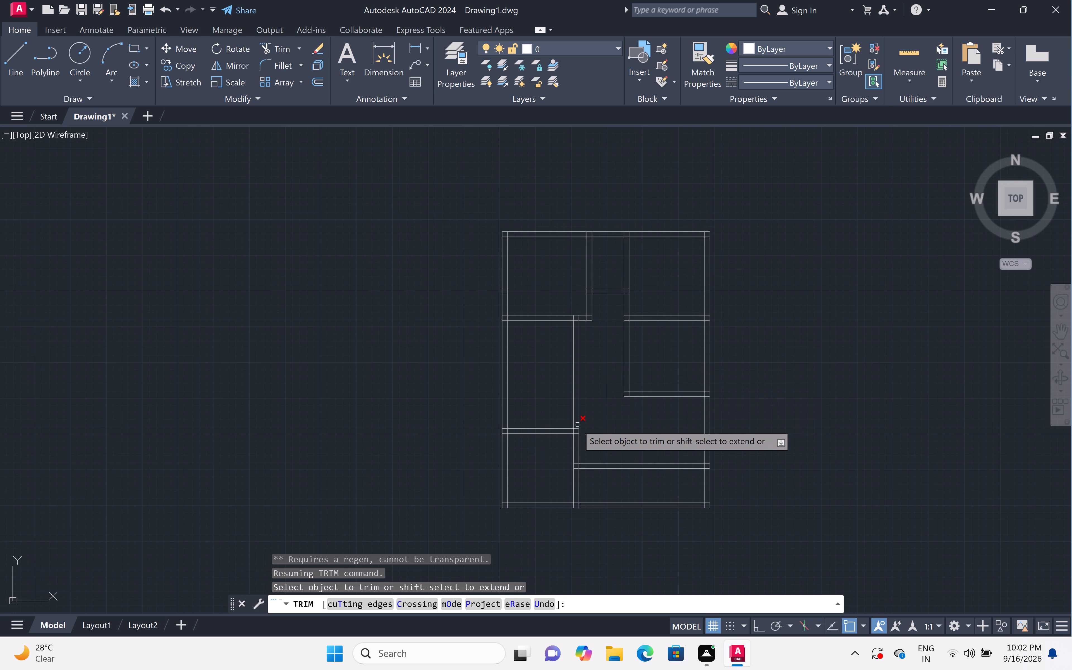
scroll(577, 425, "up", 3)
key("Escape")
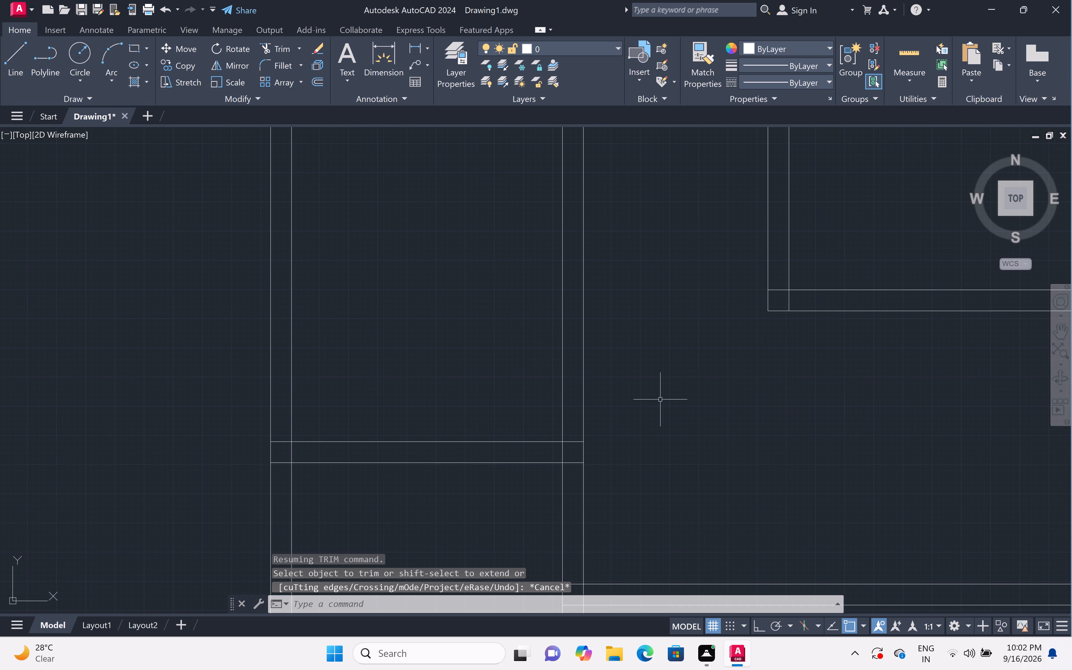
Offset the upper line of the bottom-left room's top wall 10'1" upward.
type("off 1")
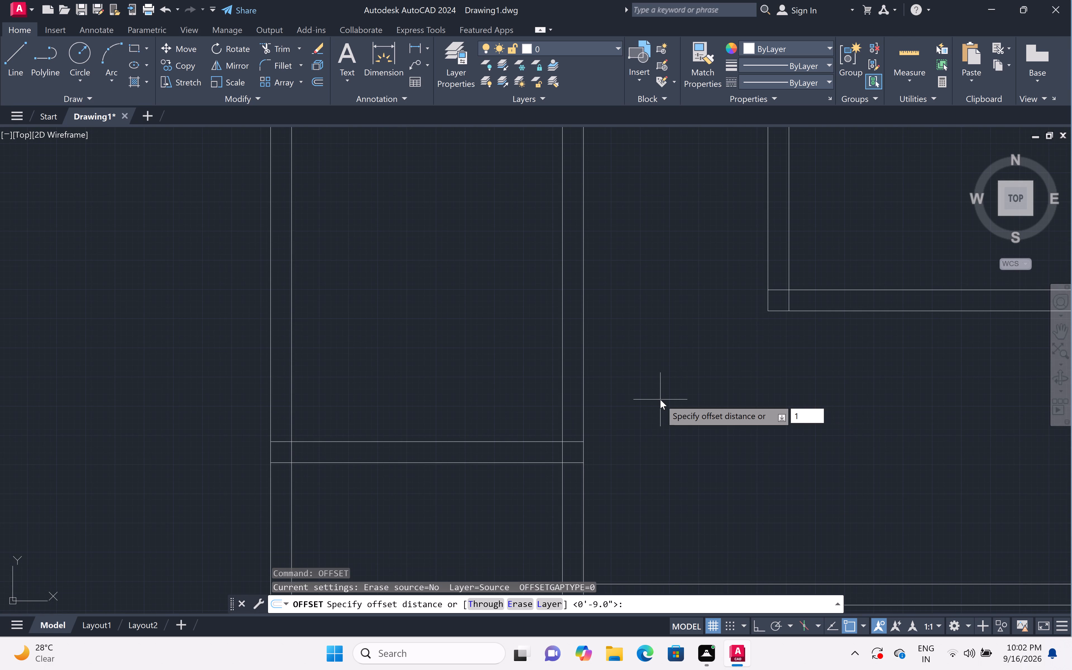
key("0")
key("apostrophe")
key("1")
key("shift+quotedbl")
key("space")
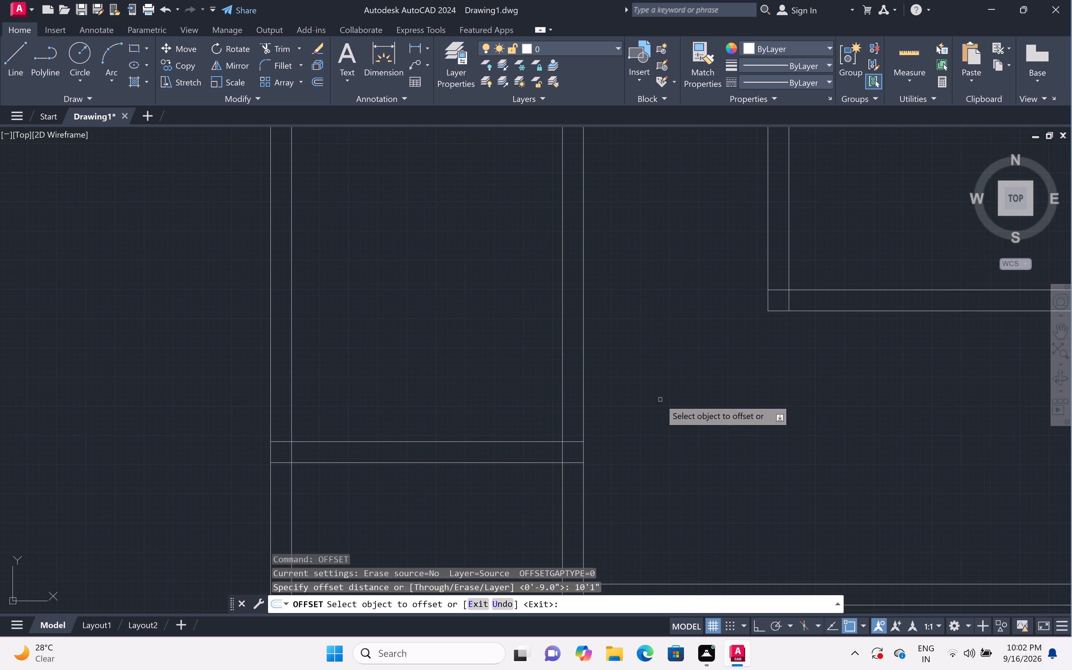
scroll(659, 399, "down", 2)
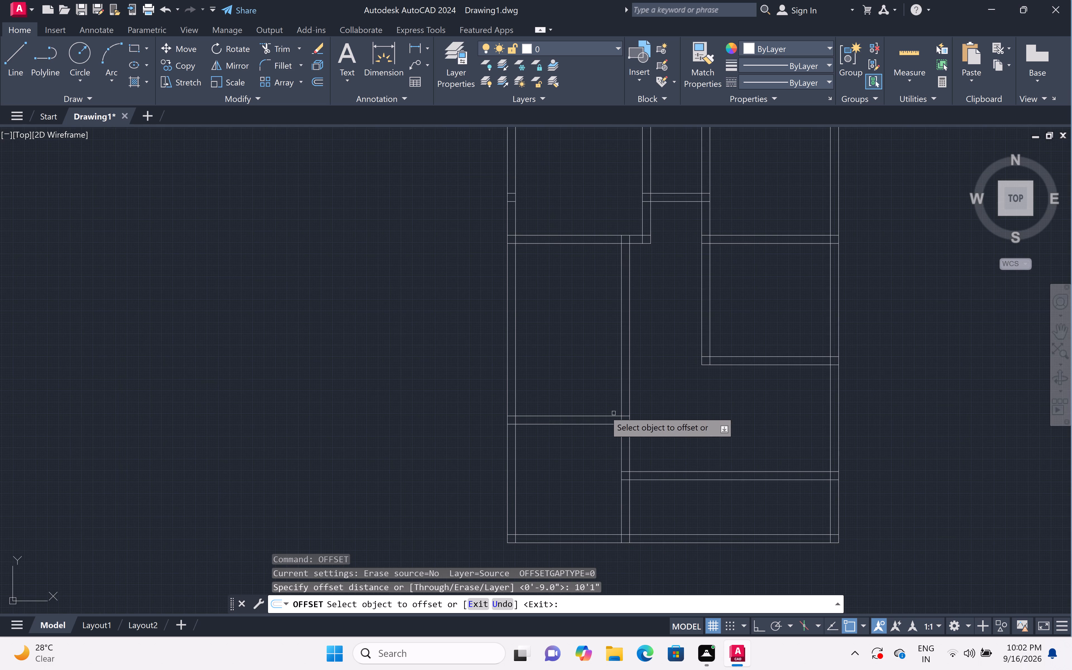
left_click(597, 415)
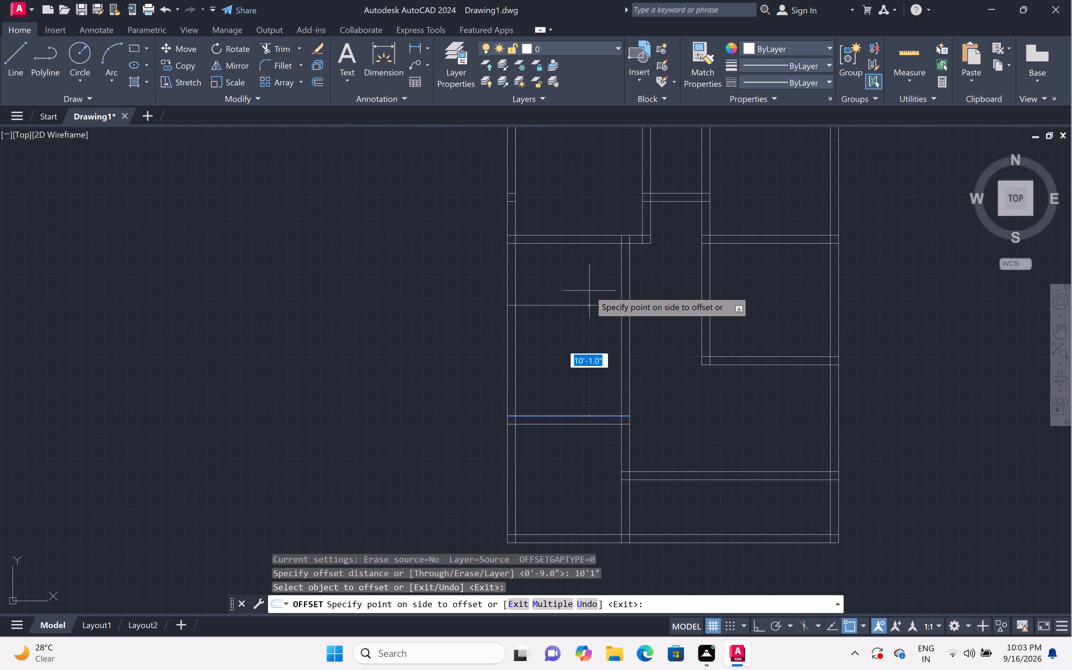
left_click(589, 291)
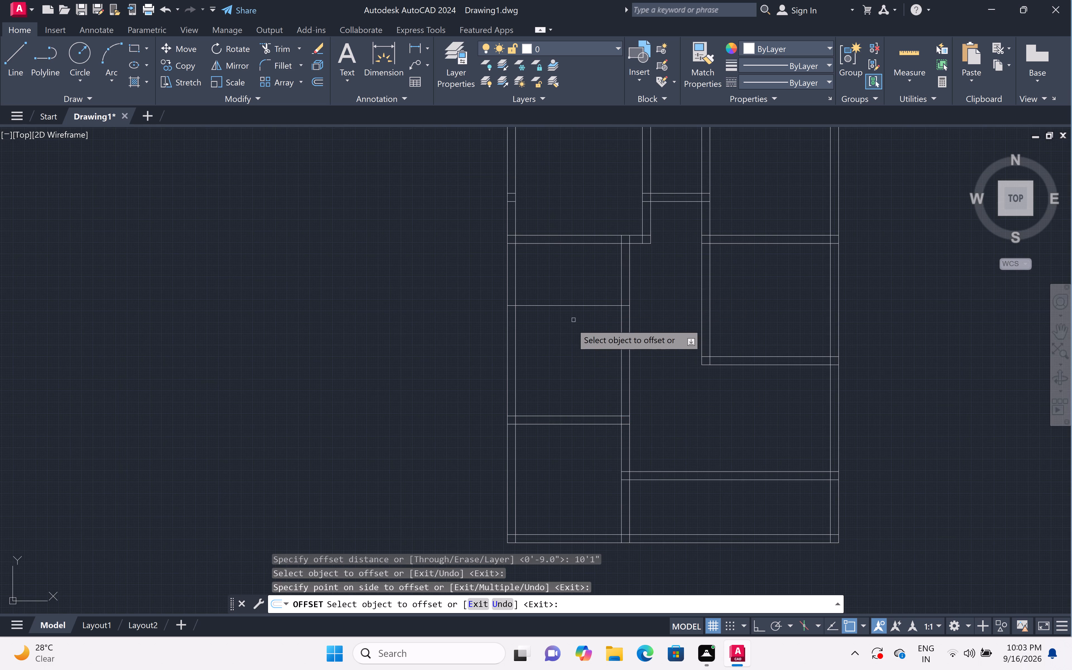
Offset the new horizontal line on the plan's left side 9" upward to complete the wall.
key("space")
key("space")
type("9\"")
key("space")
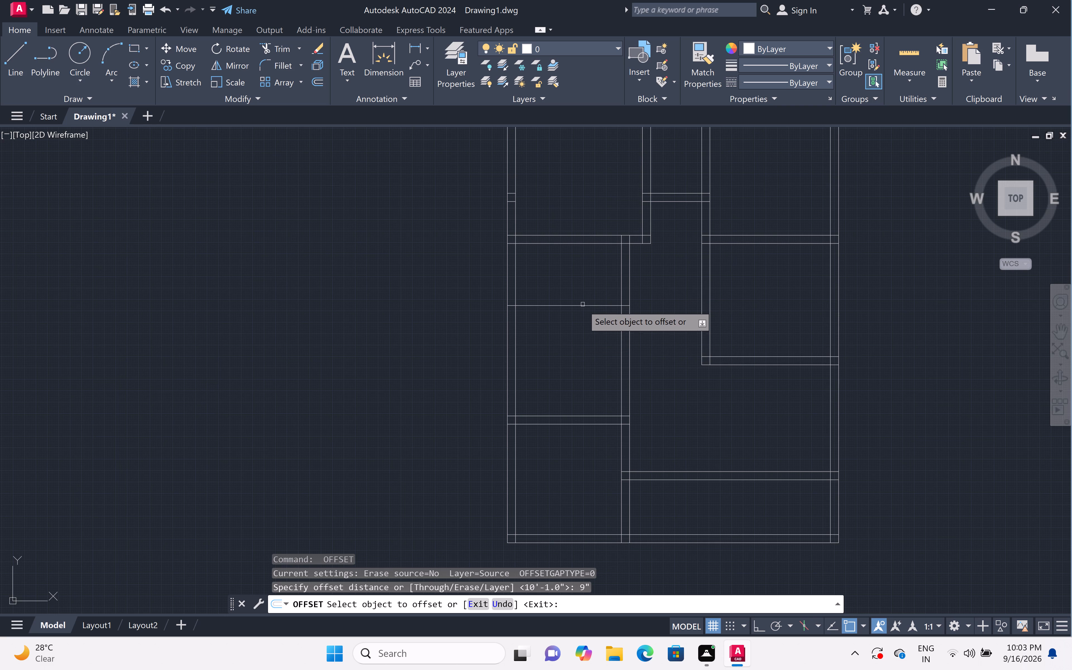
left_click(591, 305)
left_click(595, 278)
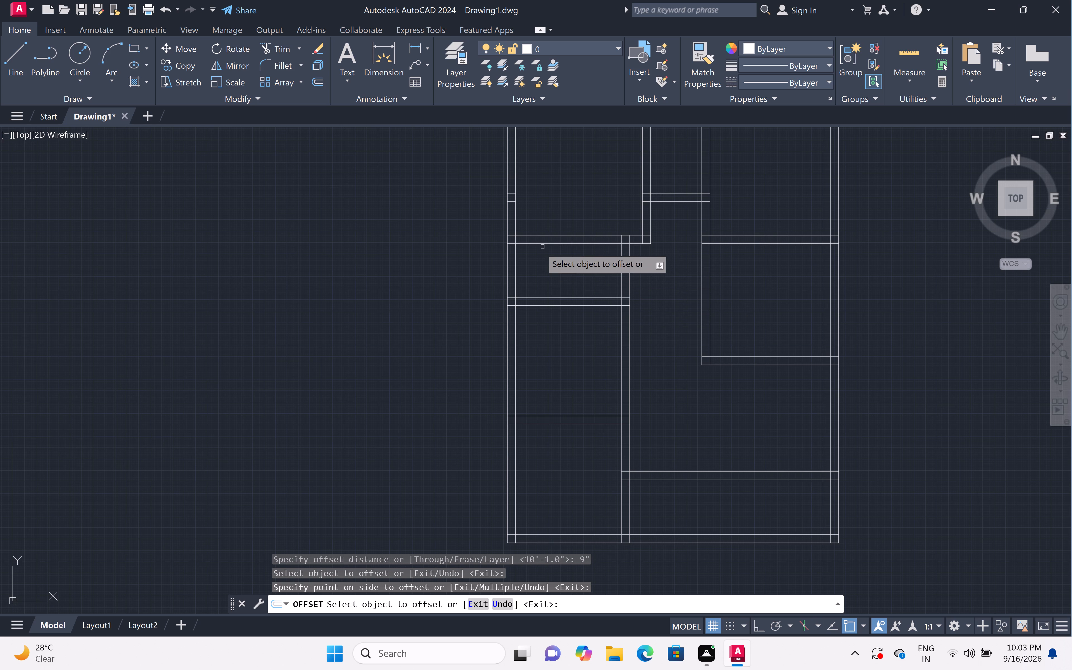
scroll(536, 234, "up", 2)
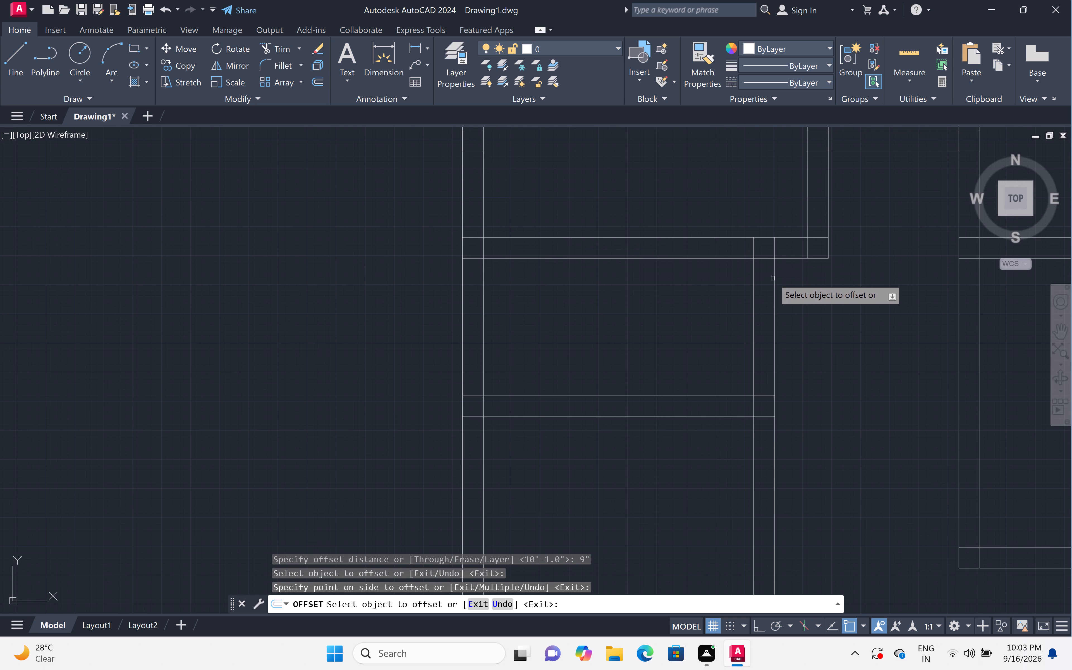
key("Escape")
Offset the inner line of the plan's left outer wall 5'4" inward.
type("off")
key("space")
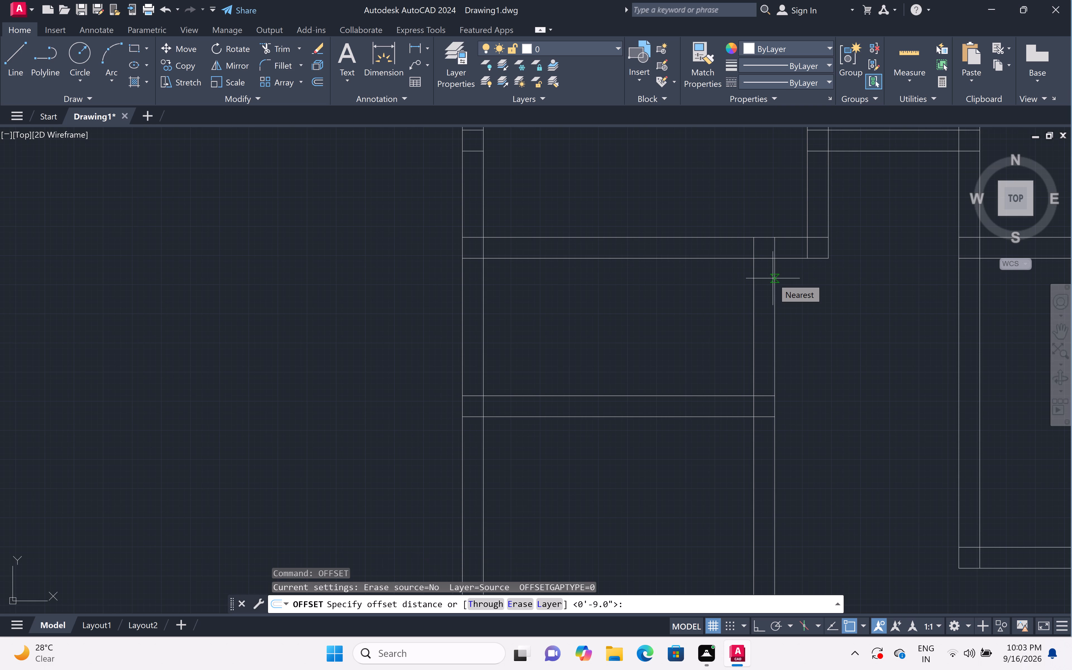
key("5")
type("'4\"")
key("space")
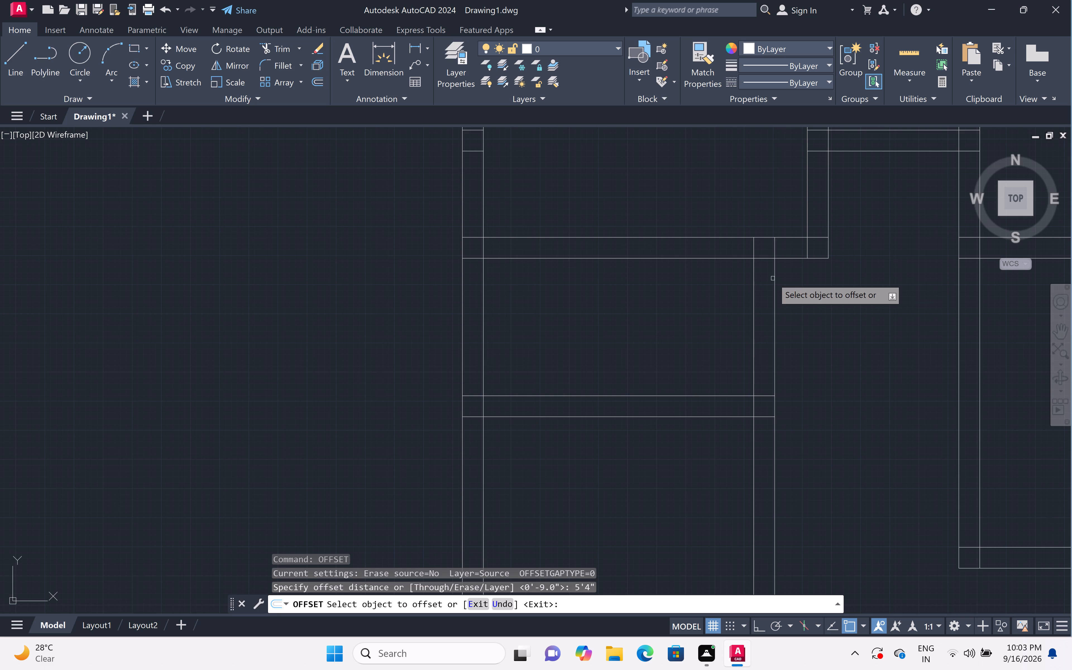
double_click(485, 323)
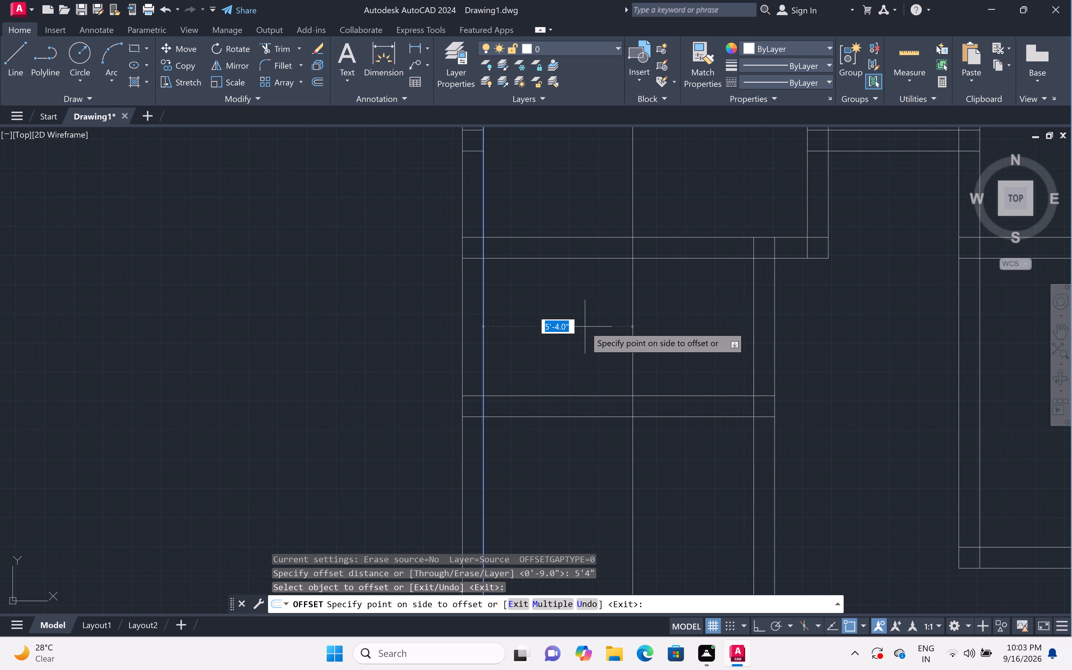
left_click(585, 327)
Offset the new vertical line 9" to the right to complete the partition wall.
key("space")
key("space")
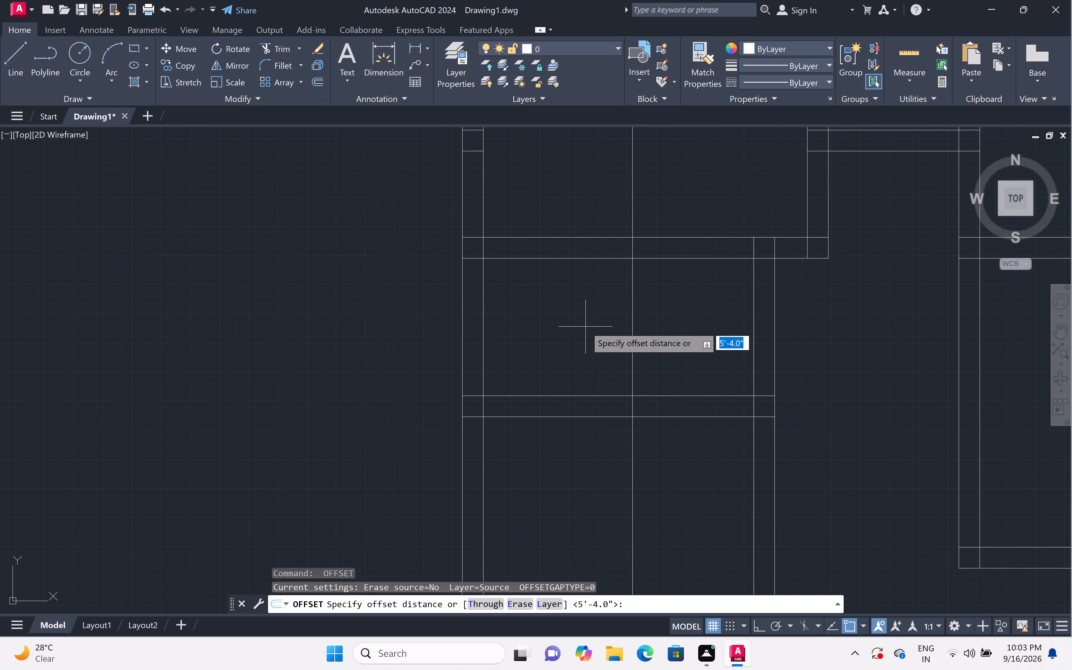
key("9")
type("\"")
key("space")
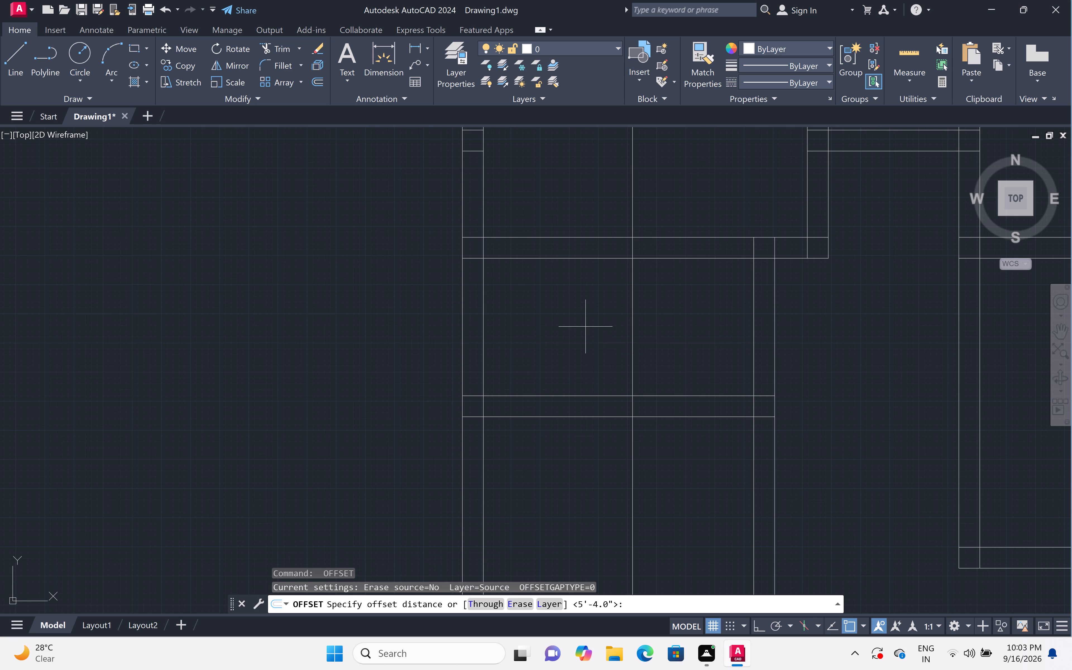
left_click(632, 330)
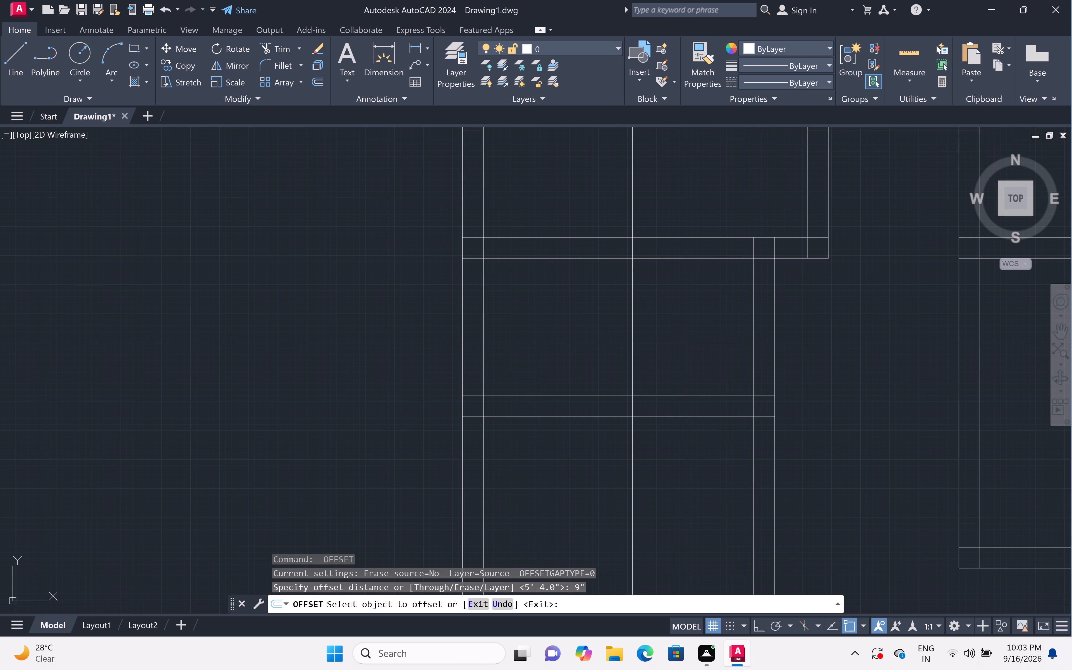
left_click(683, 329)
key("Escape")
Trim both lines of the new partition above the top-left room's bottom wall and below the new horizontal wall.
type("tr")
key("space")
left_click(603, 207)
double_click(692, 213)
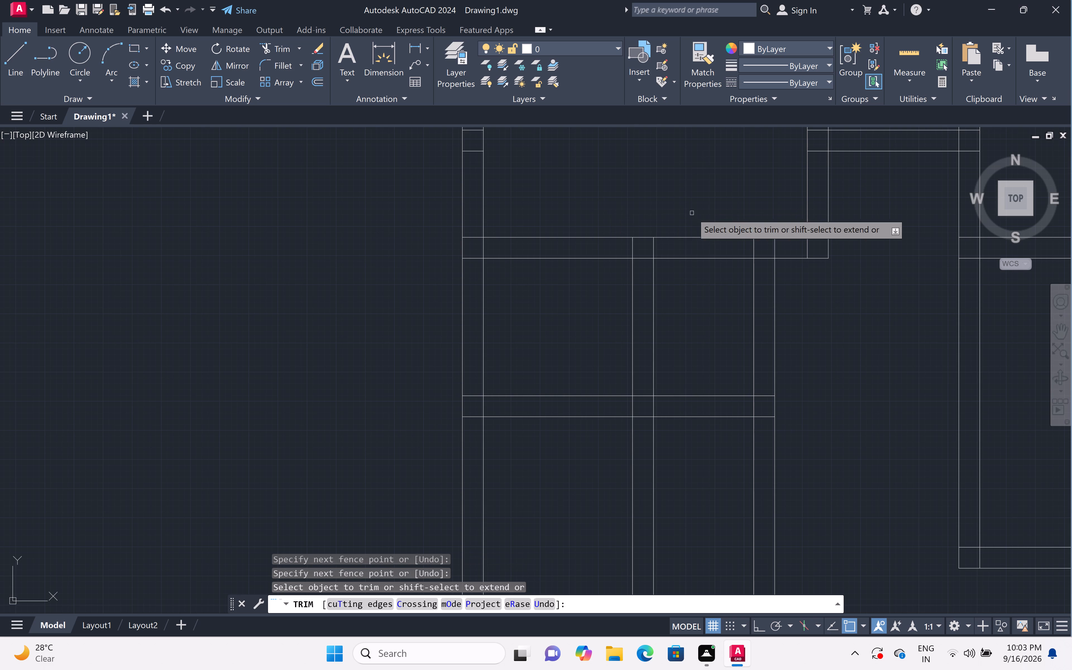
left_click(684, 458)
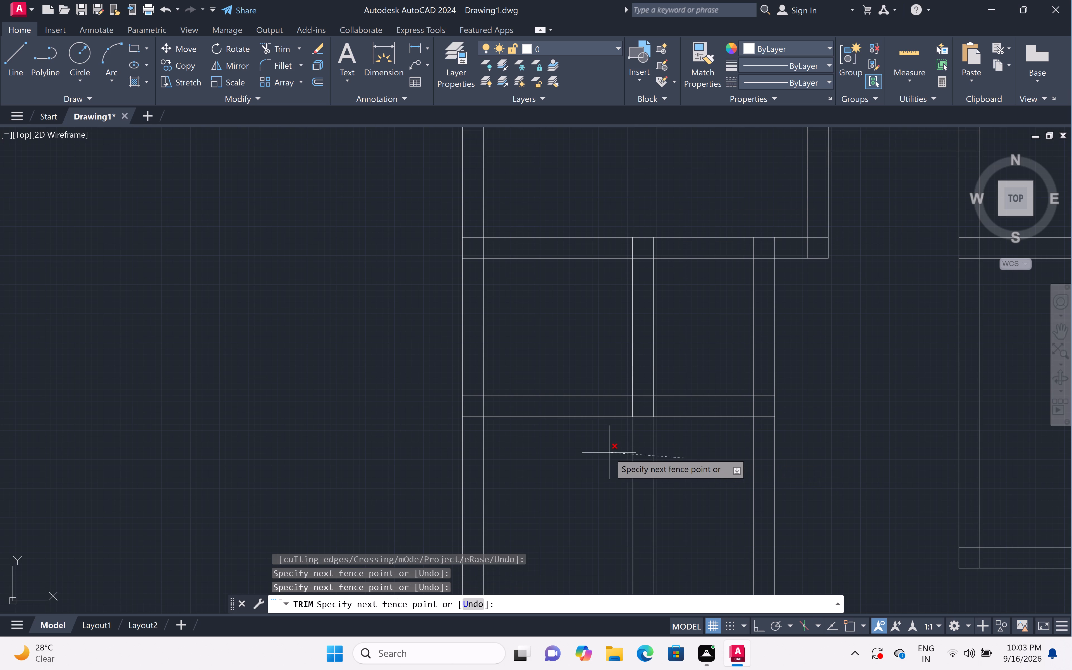
left_click(609, 453)
Trim away the longer vertical wall between the new horizontal wall and the top-left room's bottom wall, including the stubs inside that bottom wall.
left_click(706, 342)
left_click(791, 341)
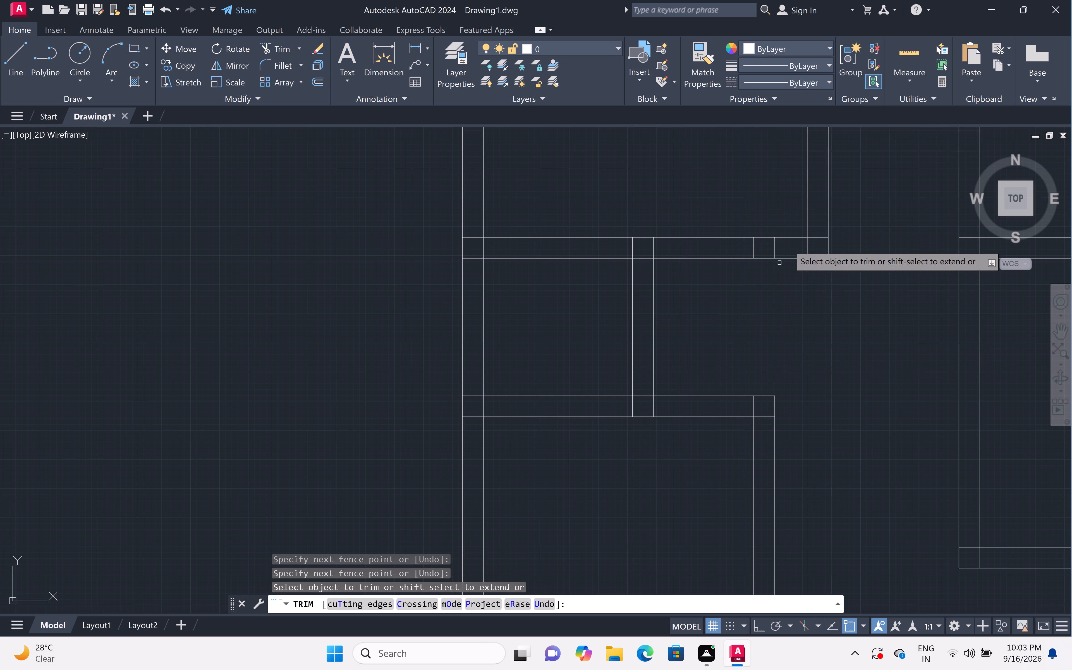
scroll(779, 232, "up", 4)
left_click(551, 314)
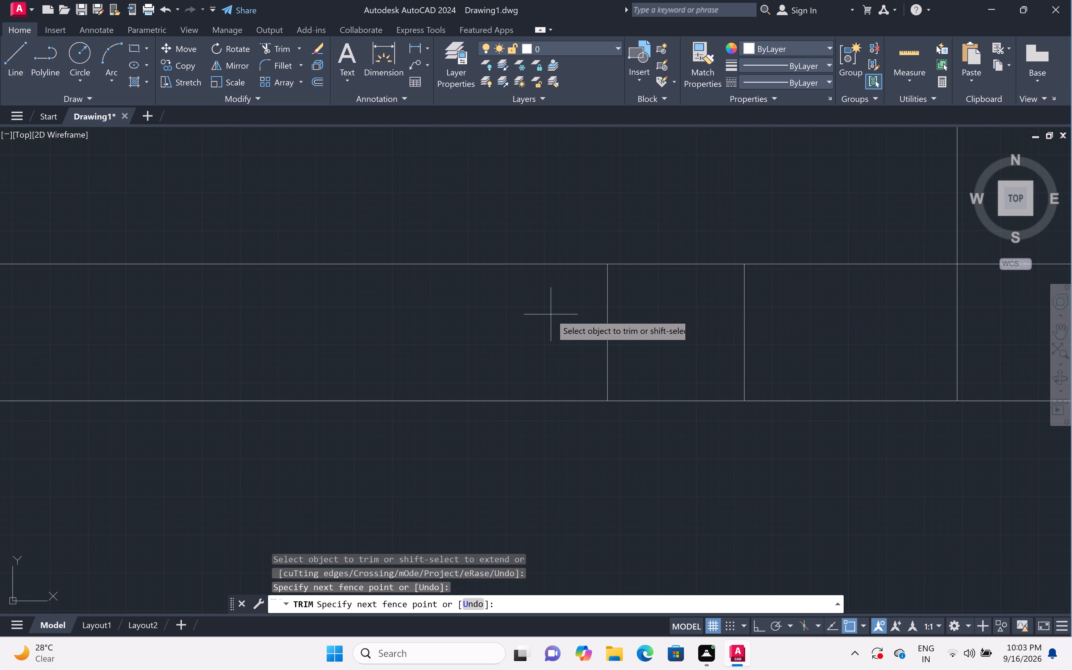
left_click(779, 313)
scroll(779, 313, "down", 6)
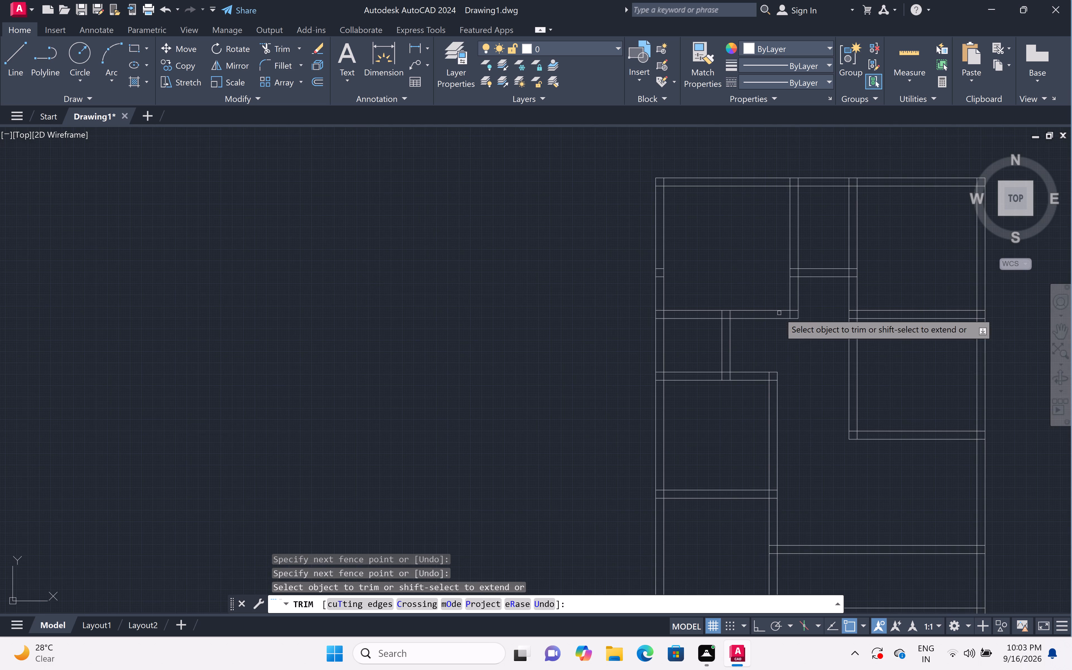
Trim away the two short leftover lines inside the left outer wall beside the top-left room.
key("Escape")
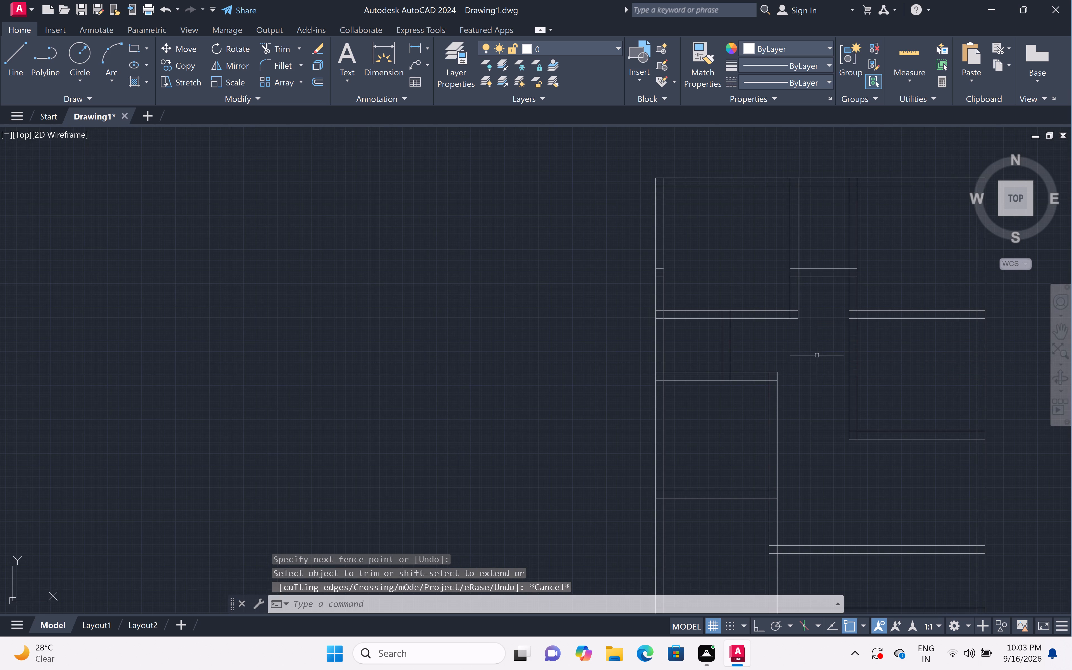
scroll(817, 355, "down", 2)
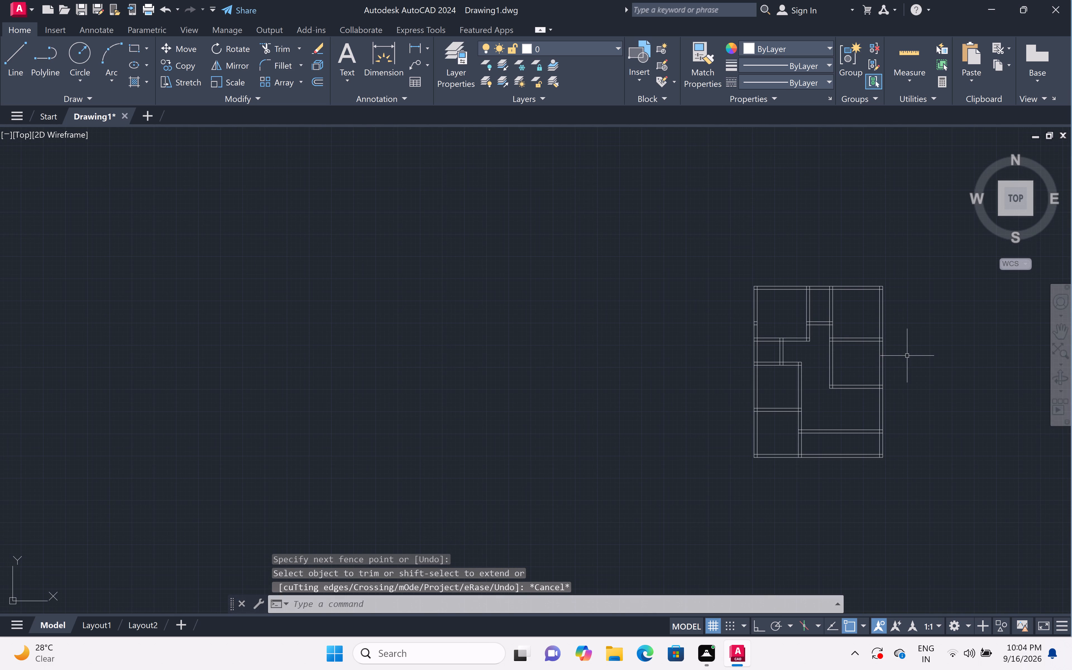
scroll(919, 363, "up", 2)
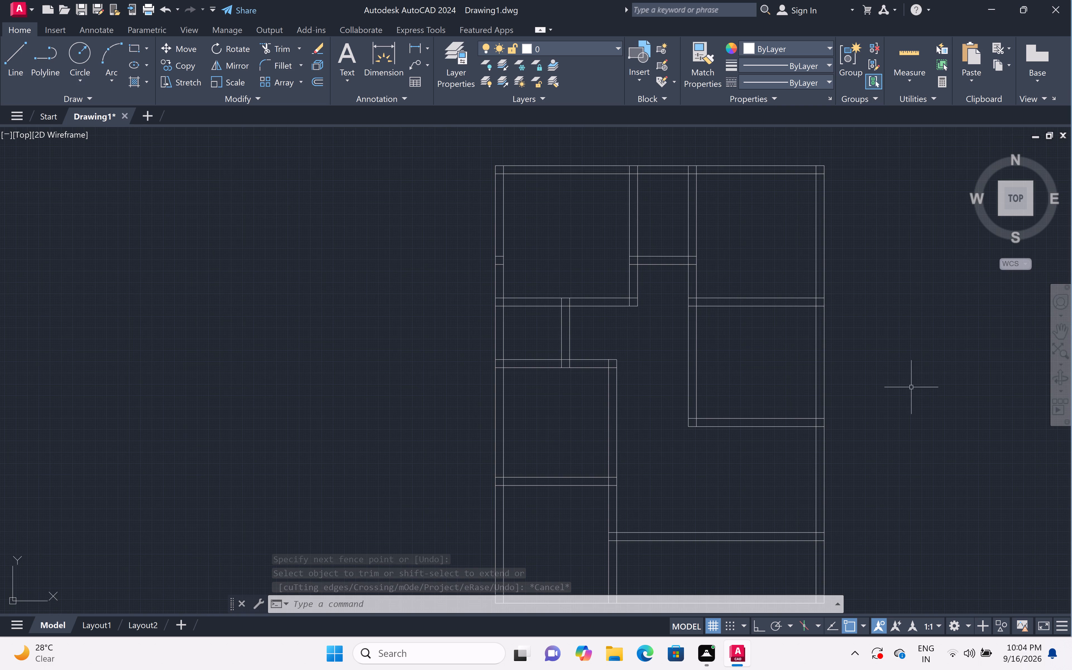
scroll(913, 387, "down", 1)
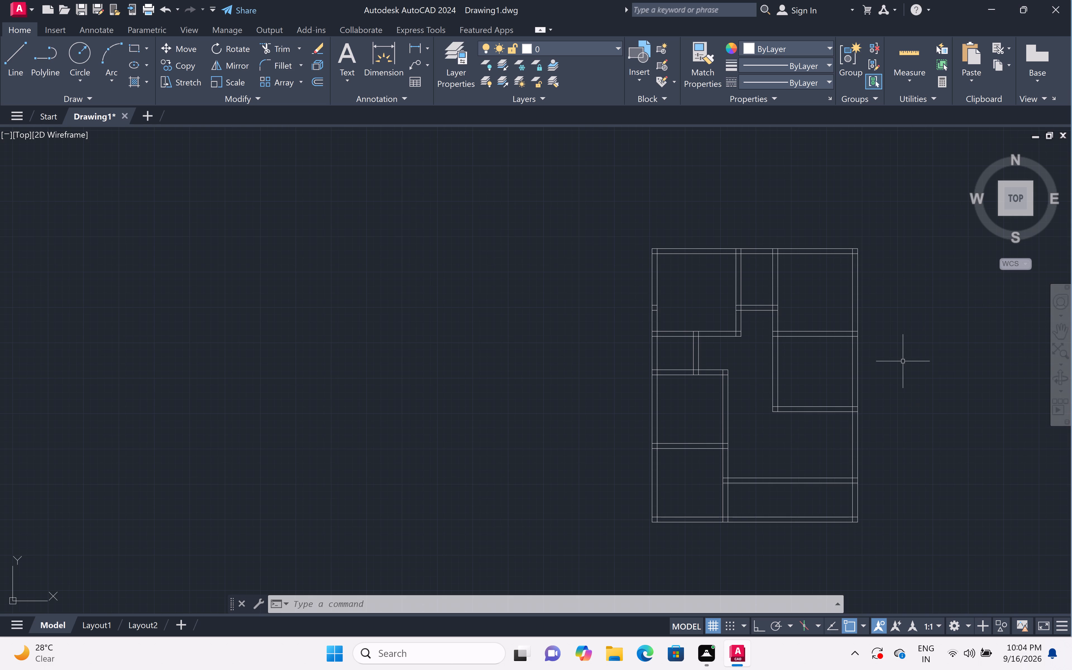
middle_click_drag(758, 371, 754, 371)
middle_click(691, 368)
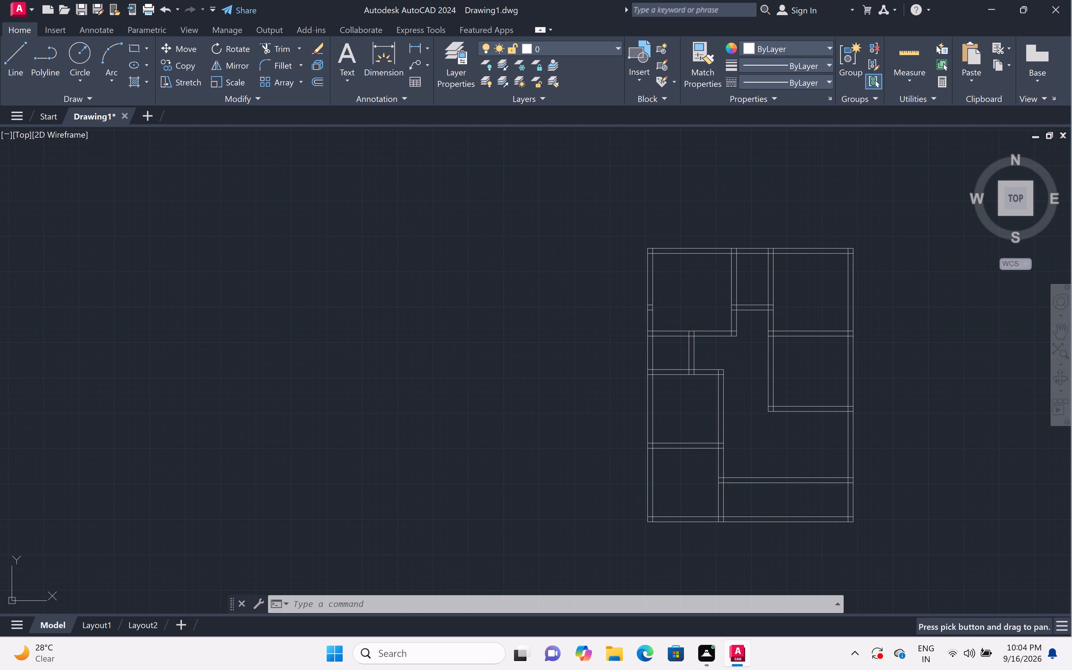
middle_click_drag(731, 370, 546, 352)
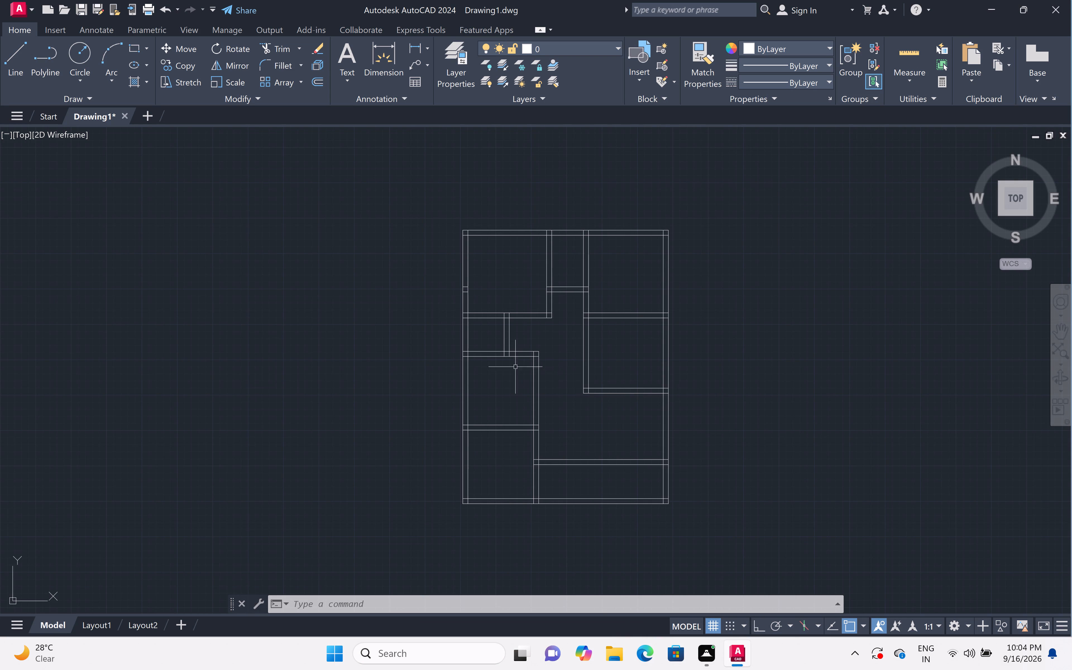
scroll(460, 283, "up", 4)
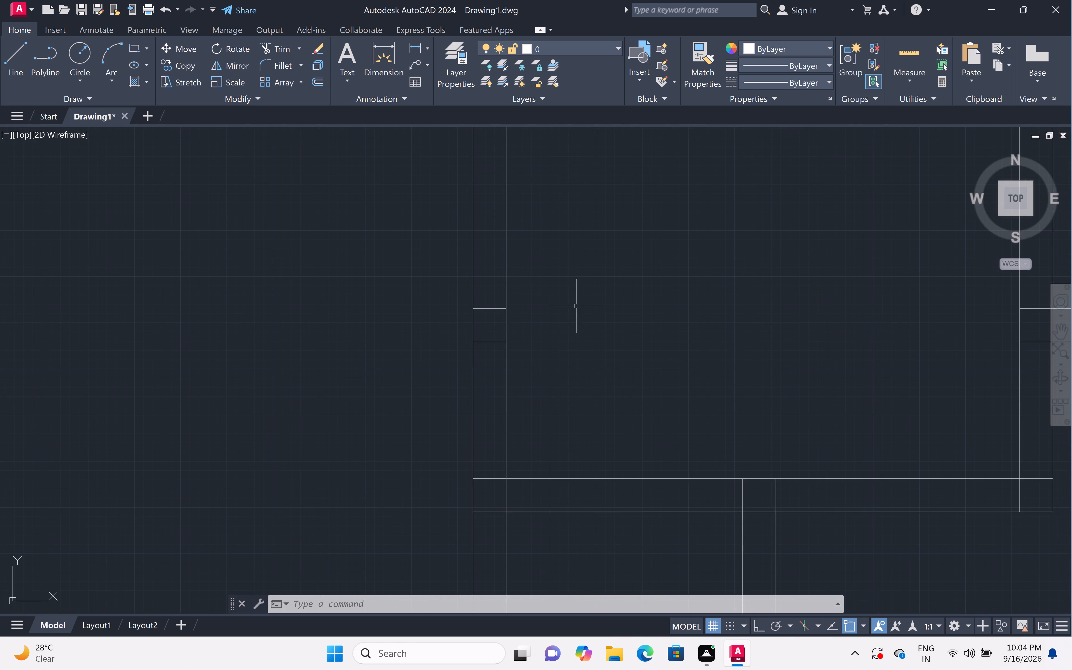
type("tr")
key("space")
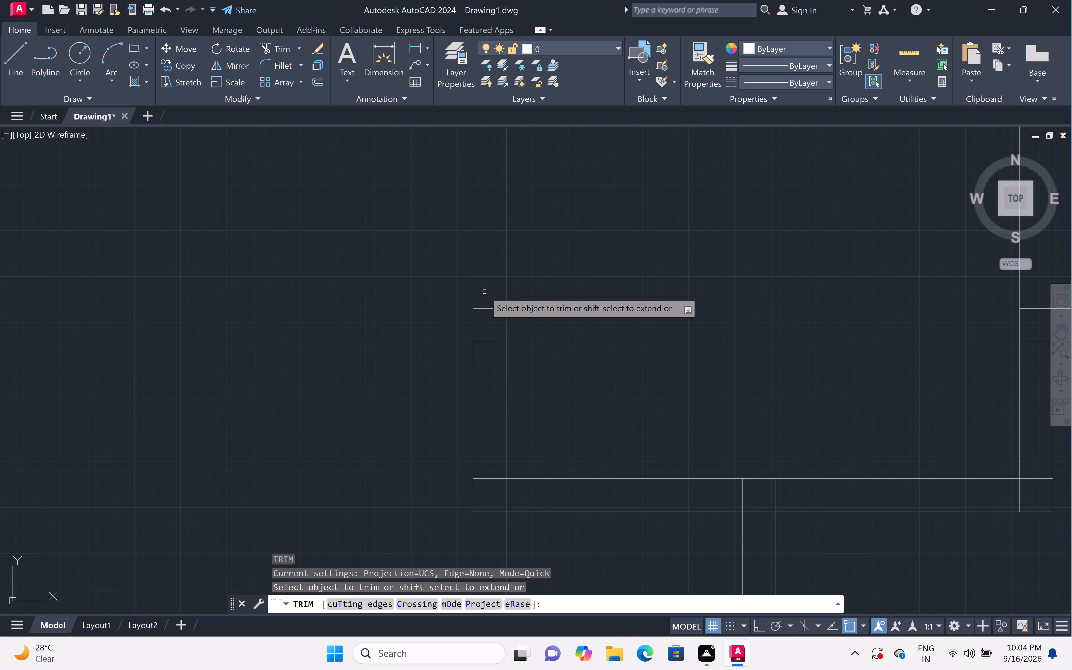
double_click(484, 292)
double_click(492, 279)
left_click_drag(493, 313, 493, 318)
left_click(490, 363)
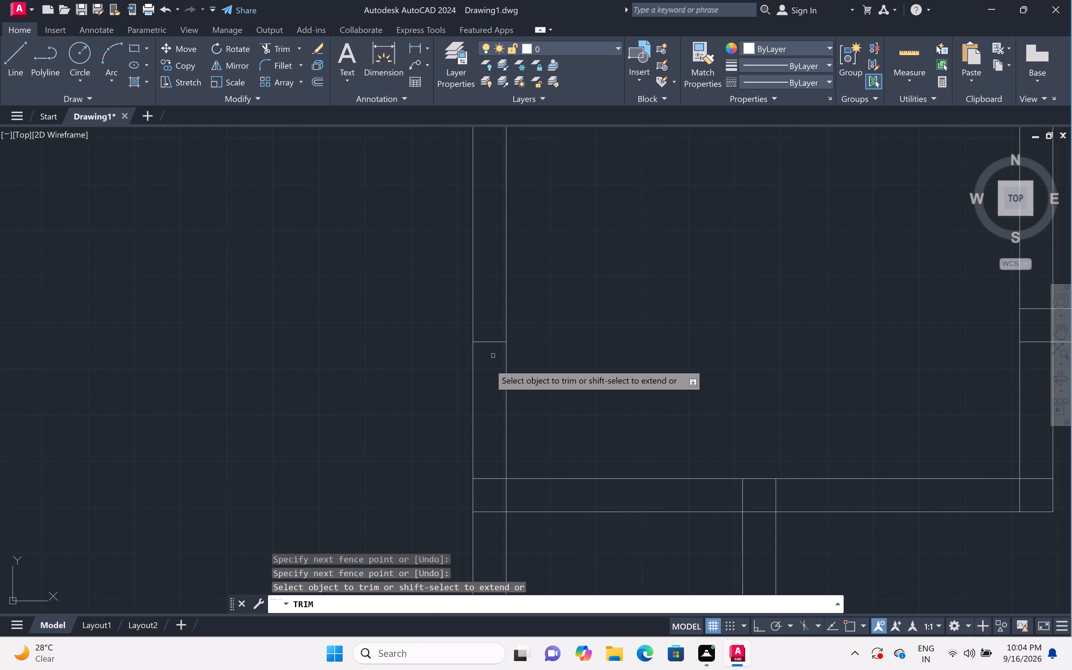
double_click(490, 326)
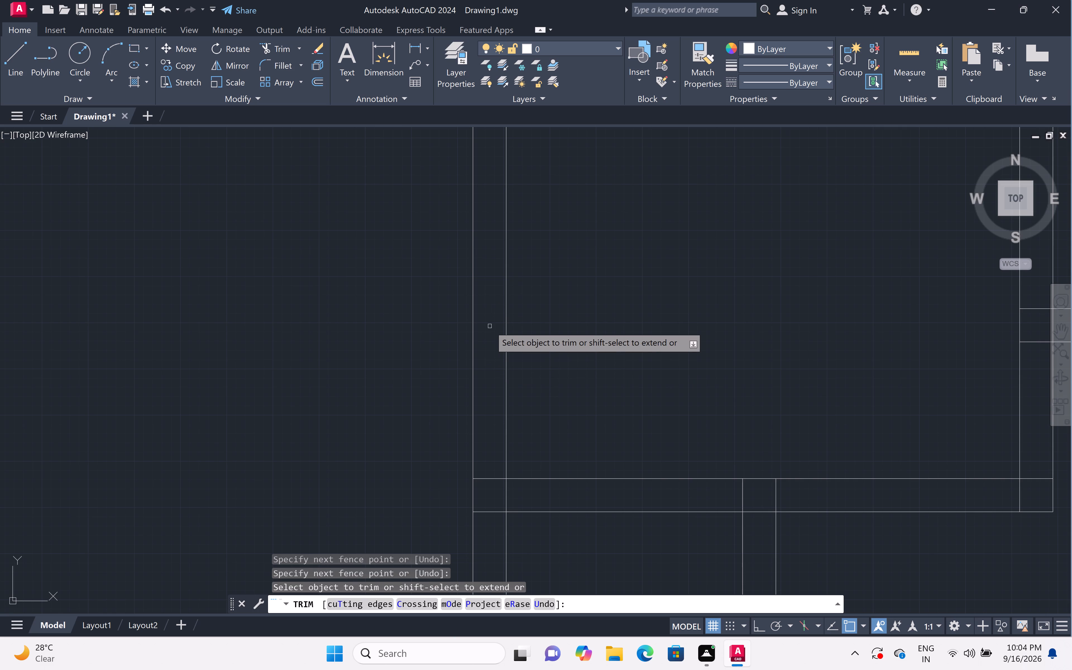
key("Escape")
Offset the right line of the bottom-left room's right wall 13'6" to the right, across the bottom strip.
scroll(553, 290, "down", 4)
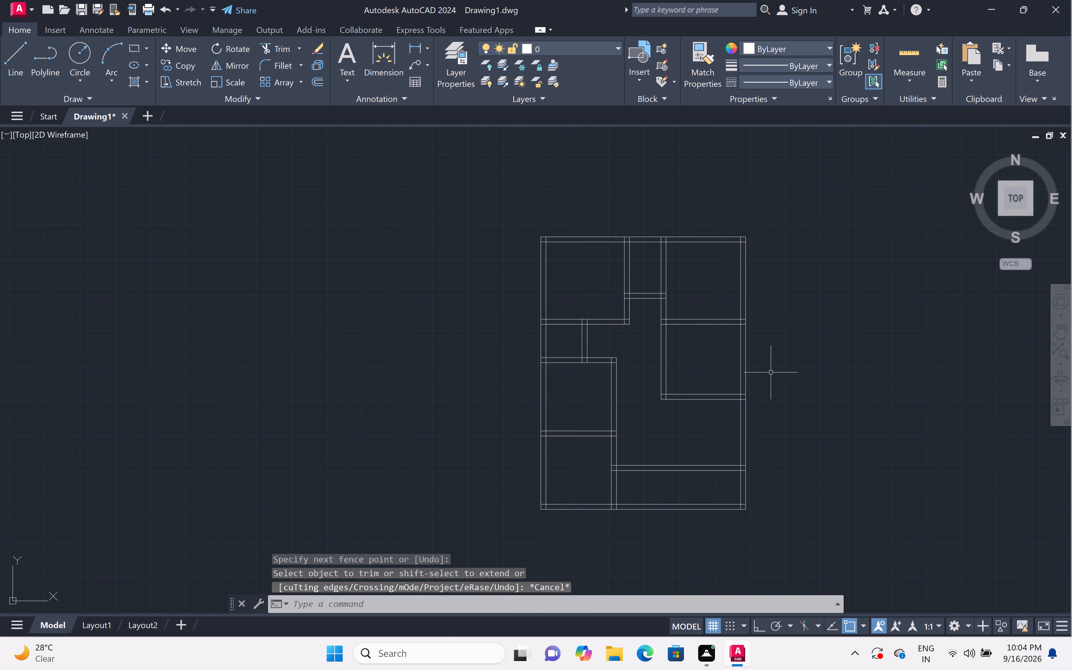
scroll(856, 377, "up", 2)
scroll(850, 376, "down", 3)
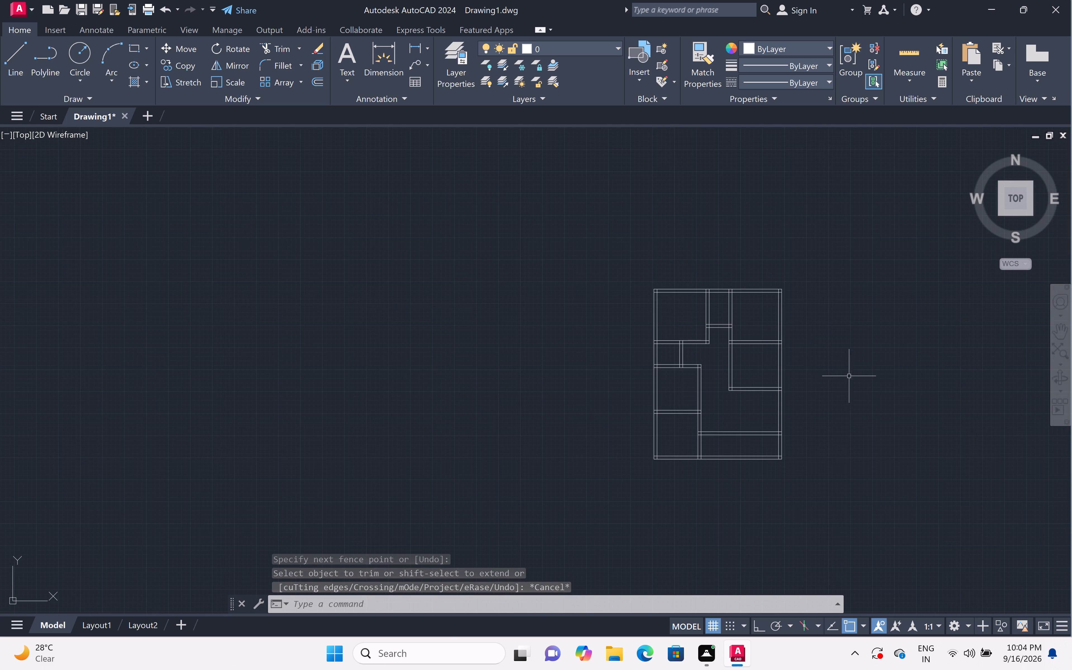
scroll(813, 337, "up", 2)
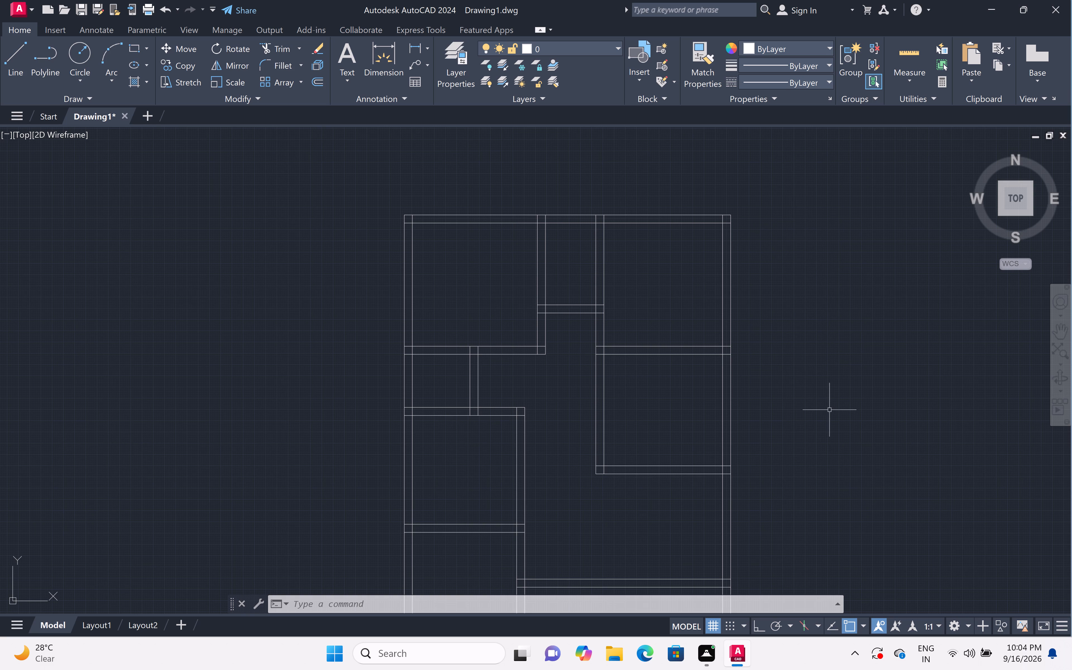
middle_click(822, 364)
middle_click_drag(818, 409, 803, 353)
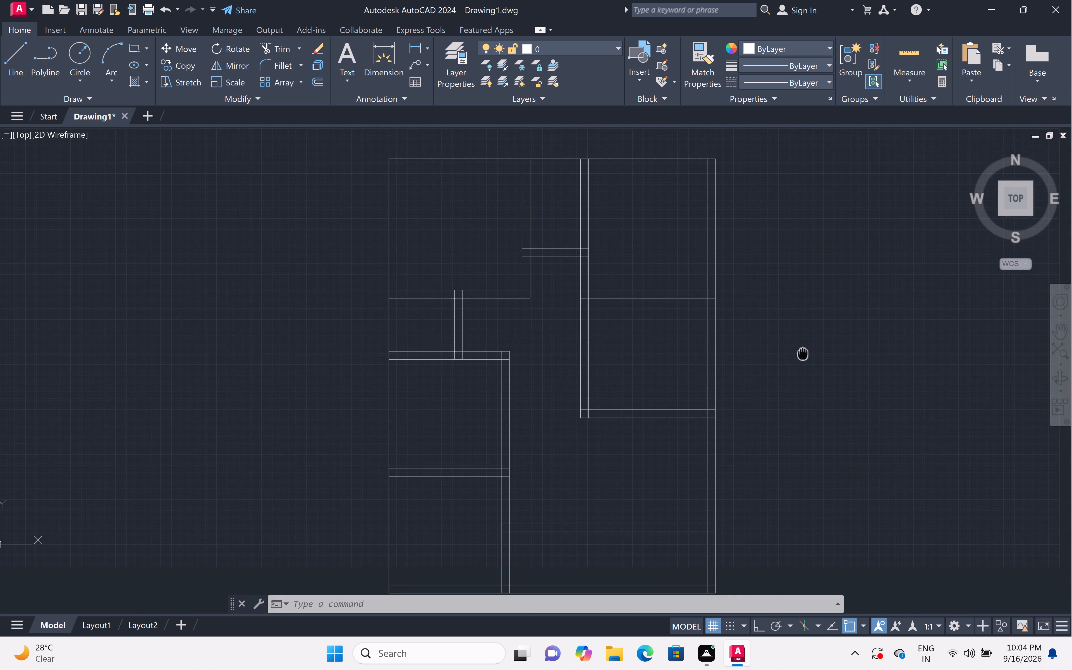
middle_click_drag(803, 353, 803, 346)
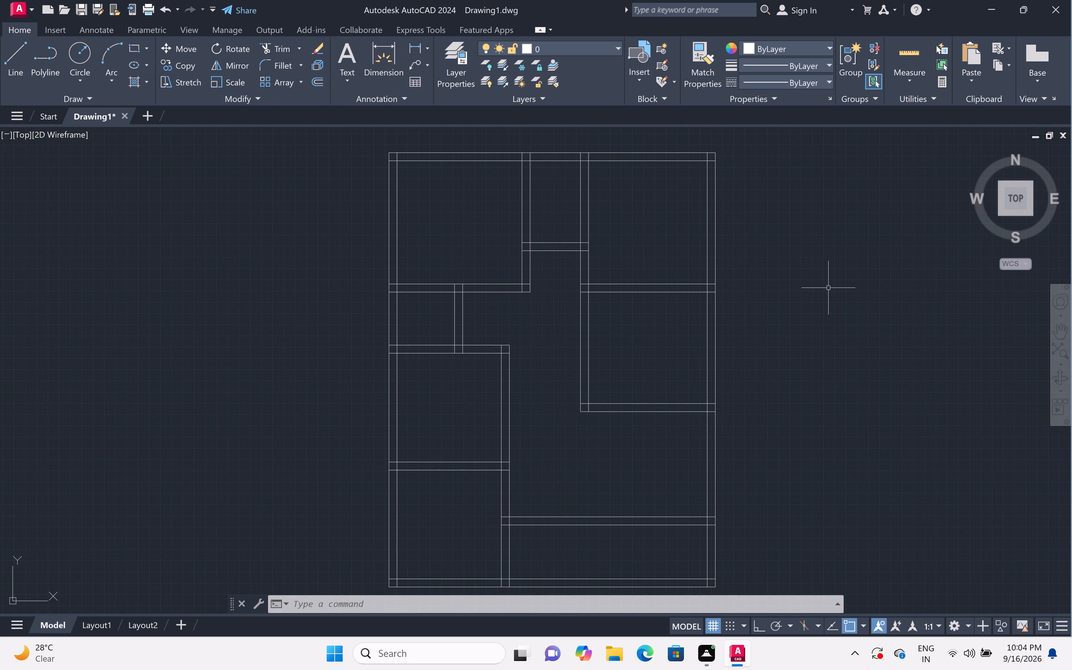
key("Escape")
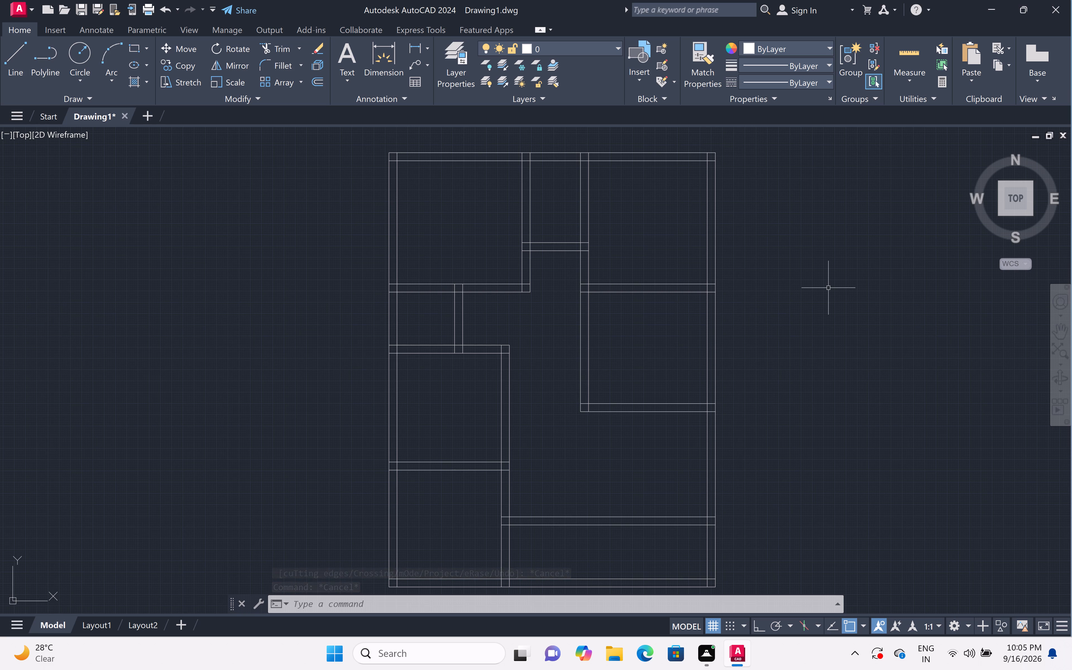
type("off 13'")
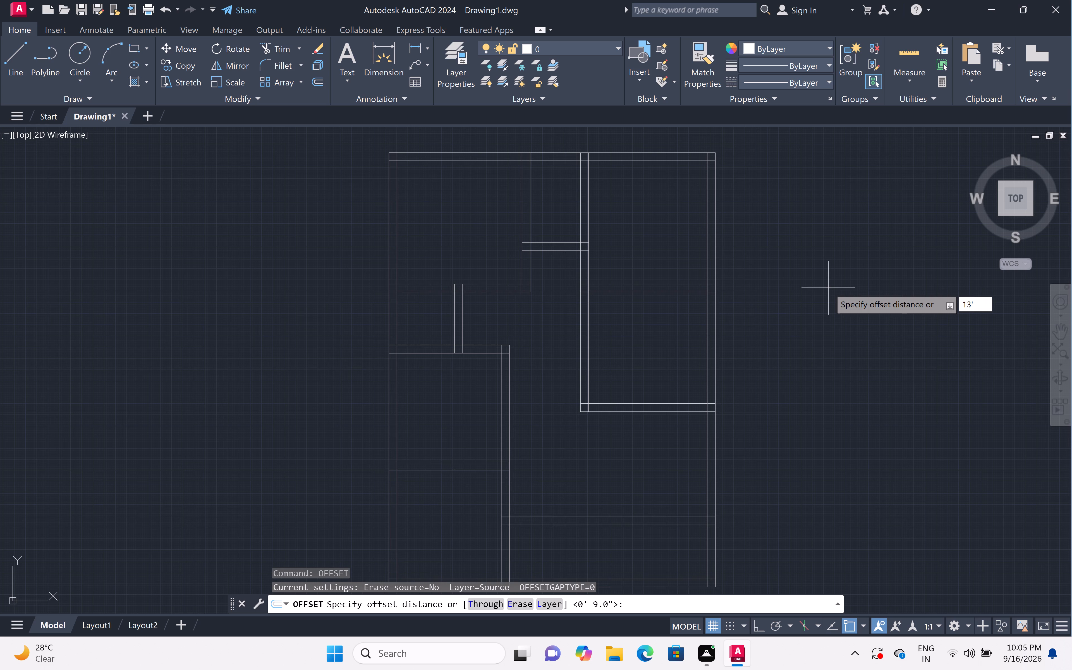
type("6\"")
key("space")
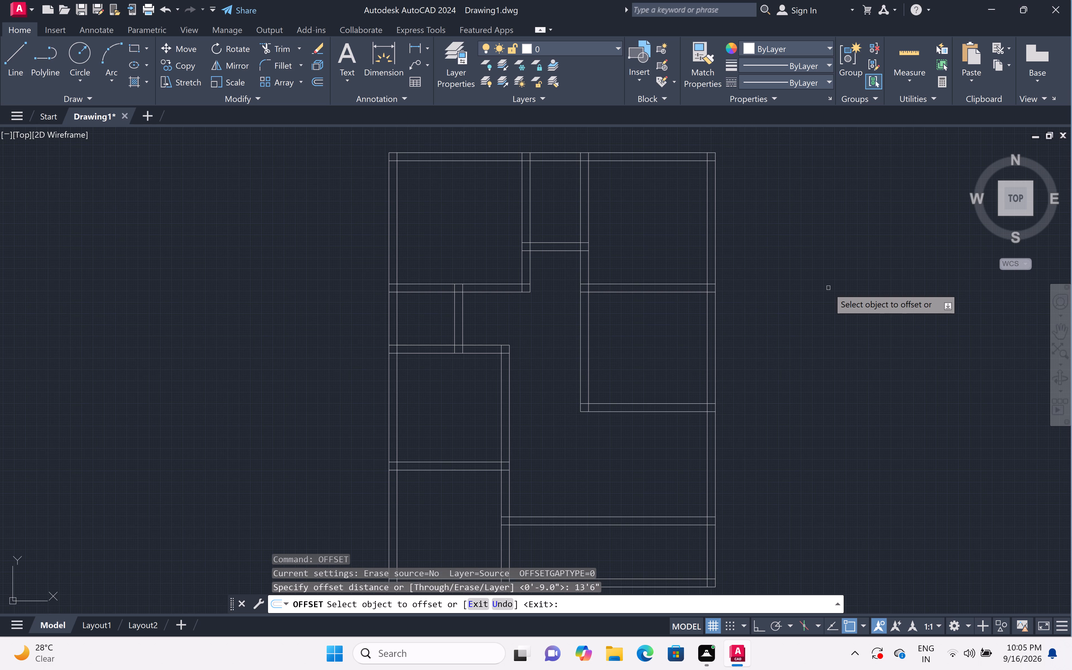
scroll(825, 297, "down", 2)
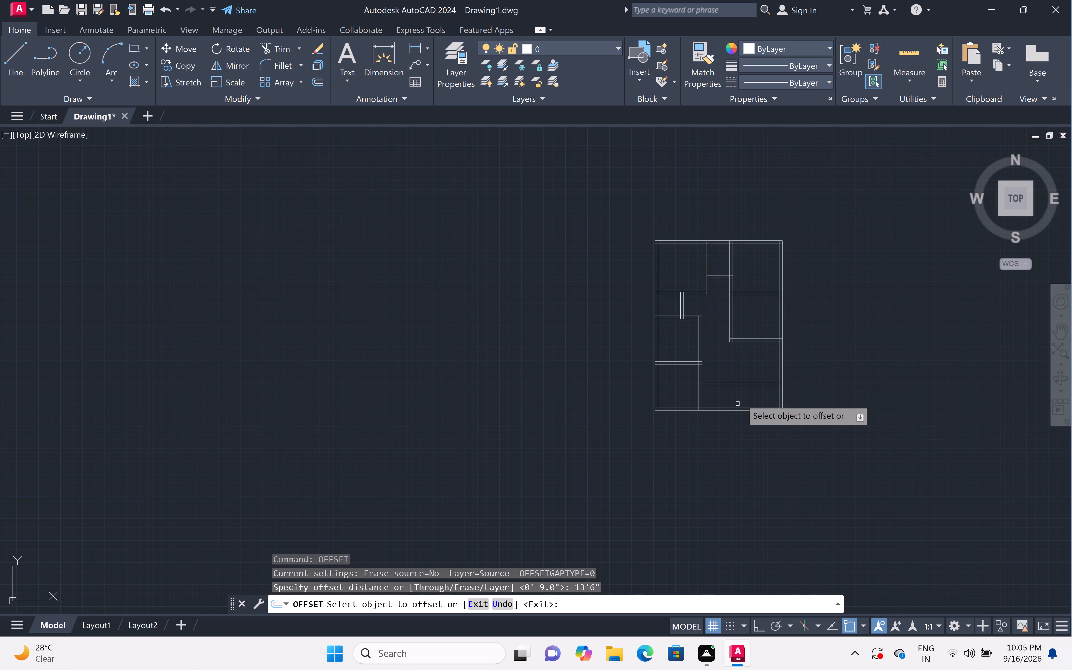
scroll(741, 399, "up", 2)
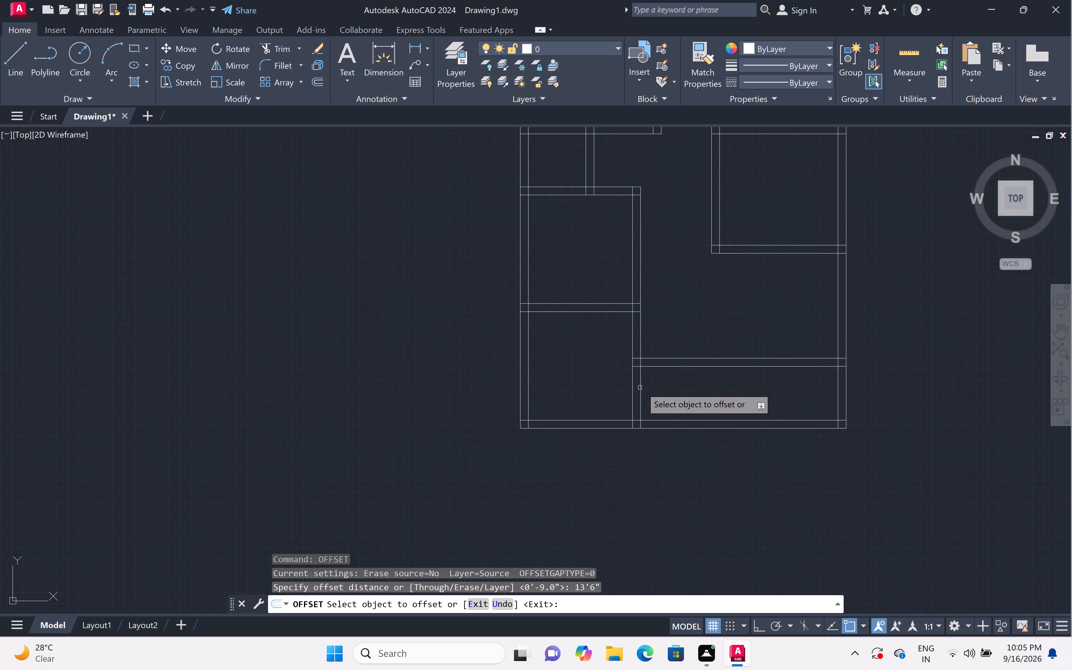
left_click(640, 385)
double_click(877, 395)
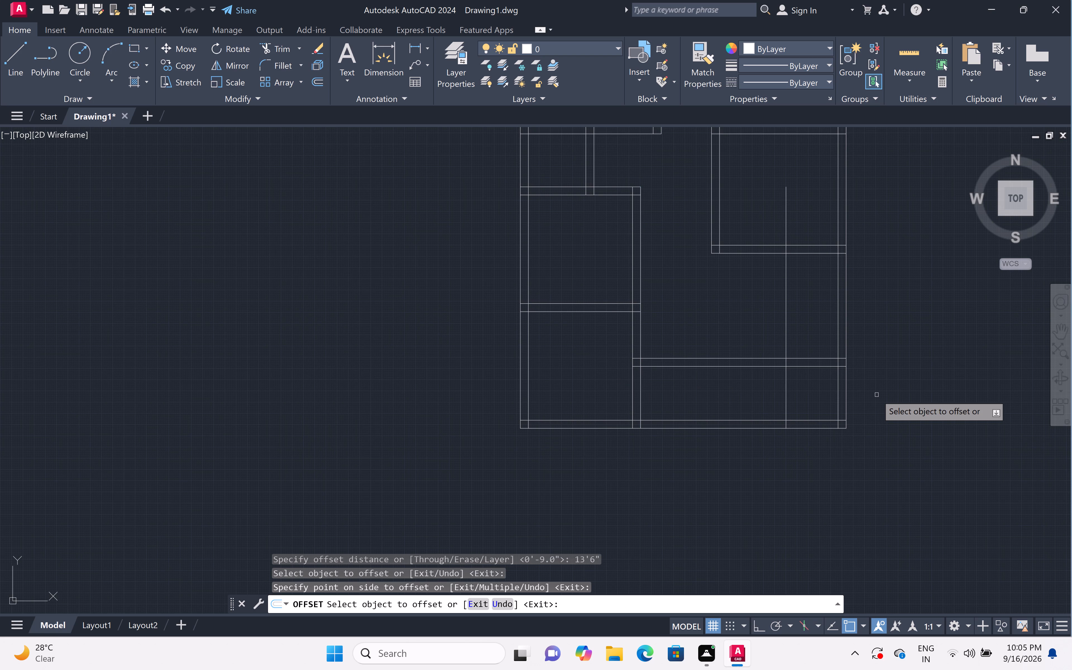
key("space")
Offset the new vertical line 9" to the right to form the partition wall's thickness.
key("space")
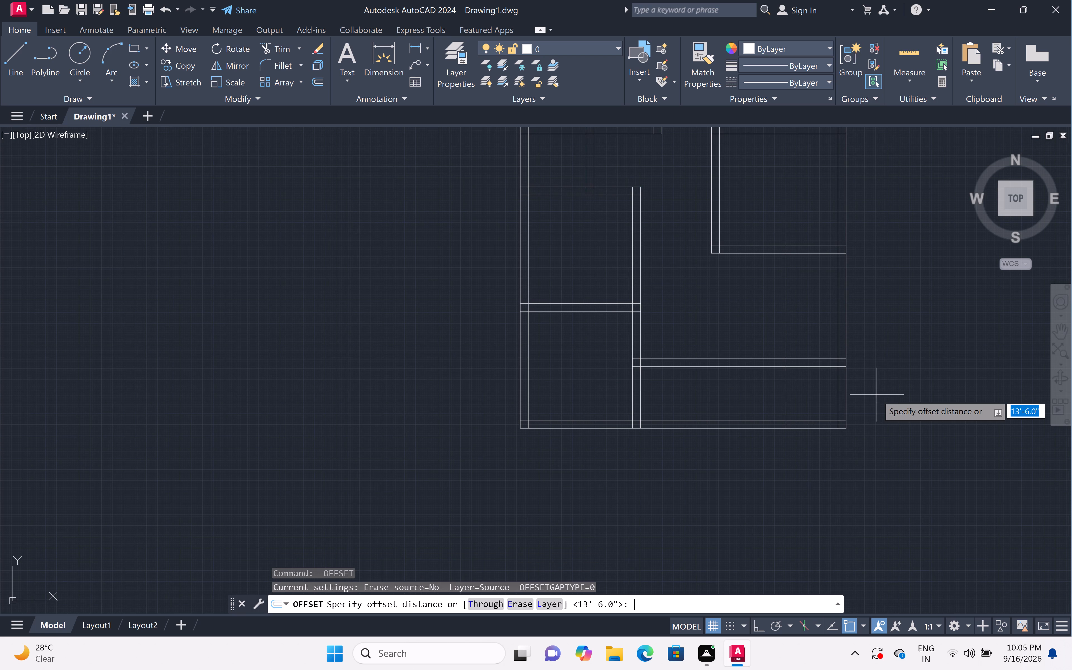
type("9\"")
key("space")
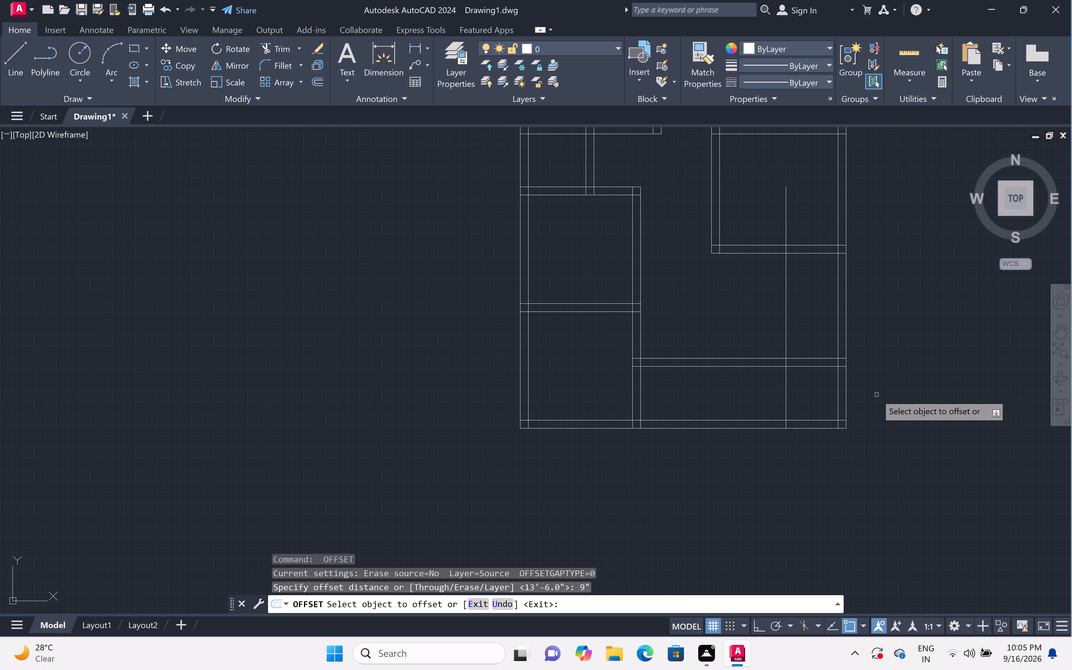
left_click(785, 393)
left_click(836, 395)
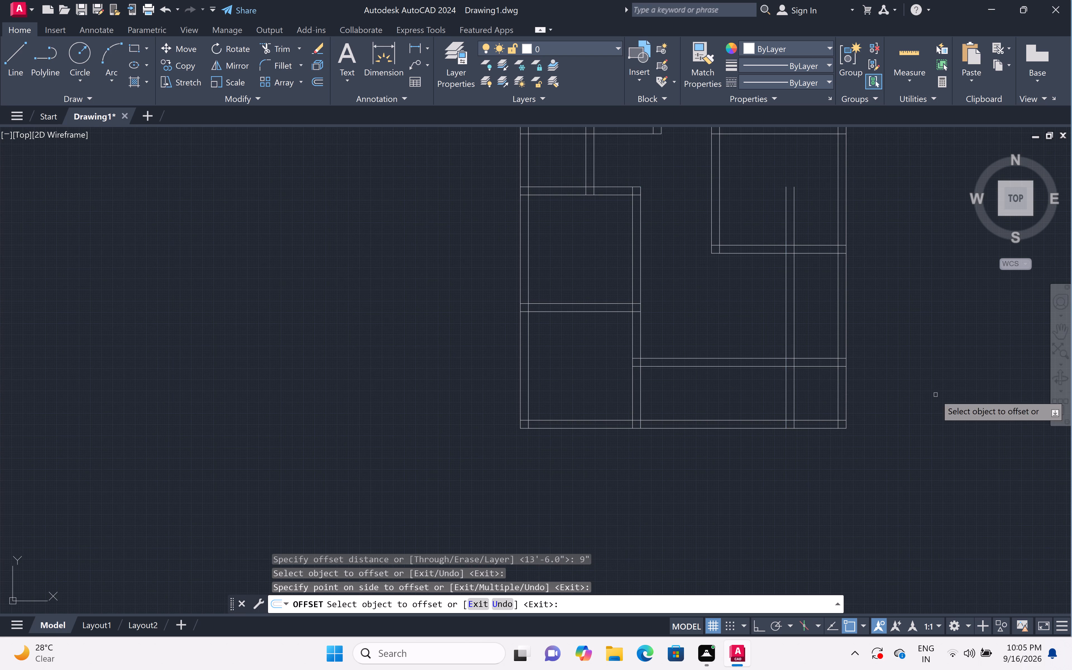
key("Escape")
Trim both new partition lines above the bottom strip's upper wall, including the stubs inside the middle-right room's bottom wall.
type("tr")
key("space")
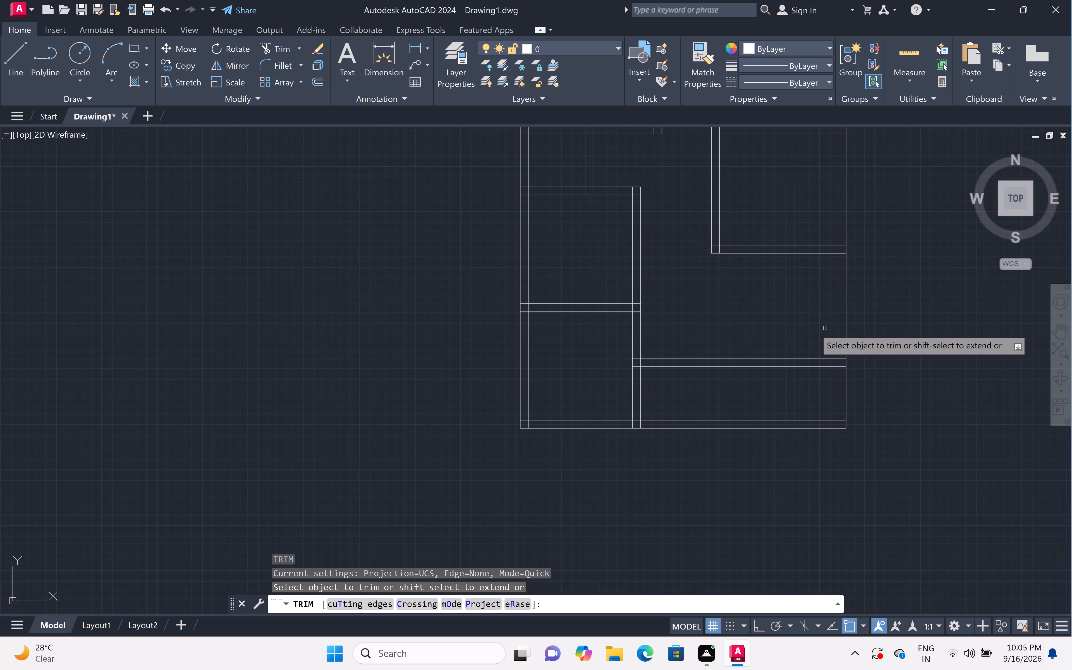
left_click(812, 330)
double_click(655, 330)
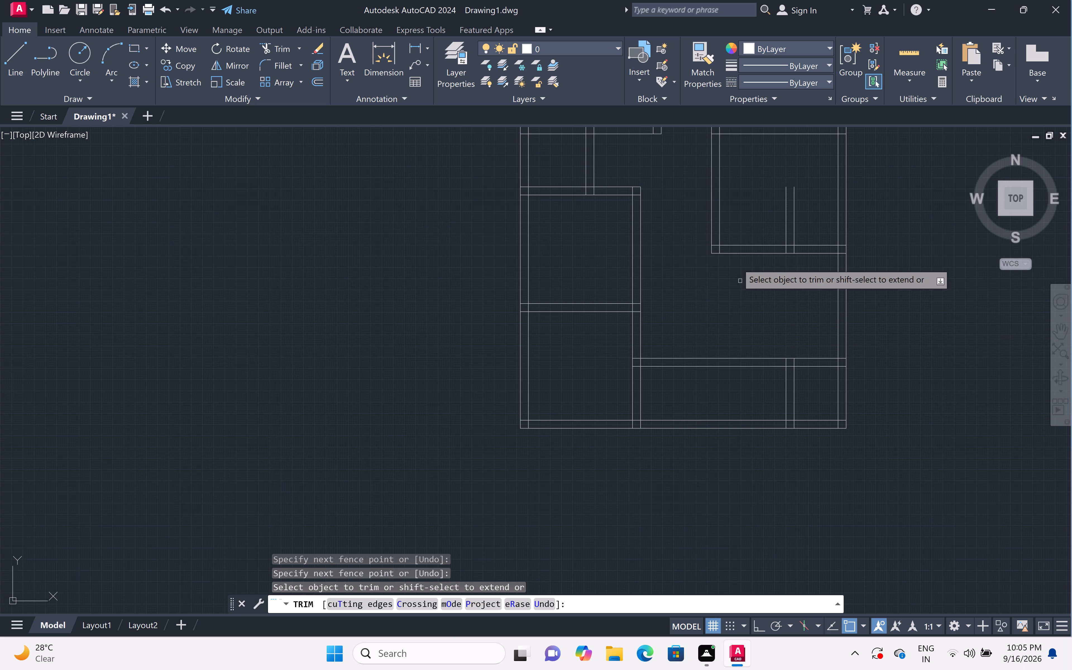
left_click(810, 205)
double_click(777, 213)
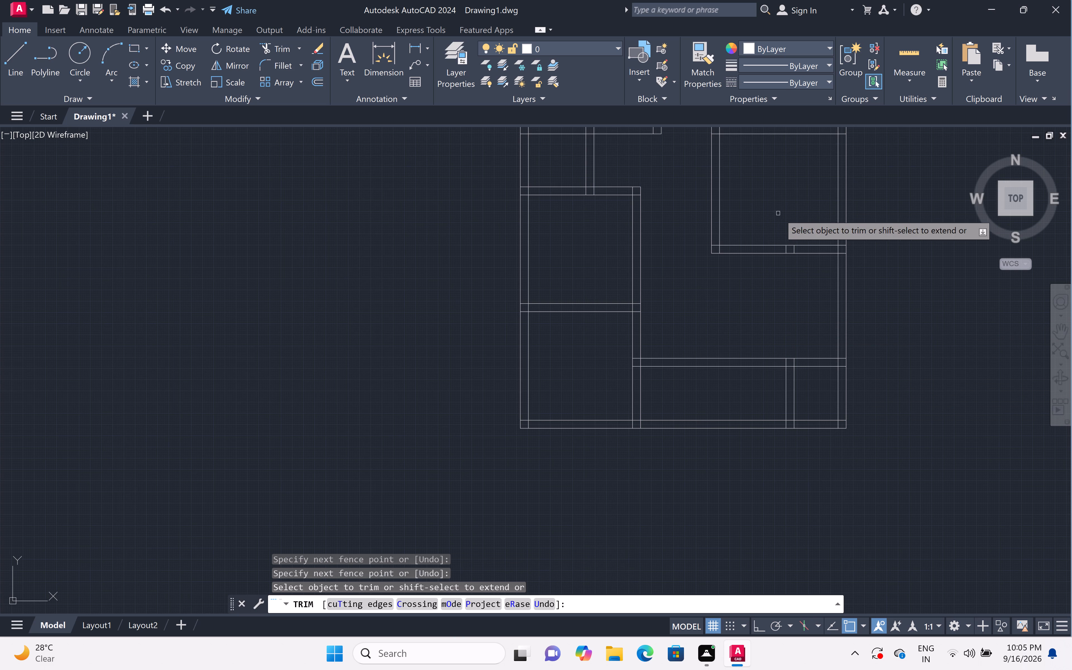
scroll(785, 238, "up", 3)
left_click(773, 283)
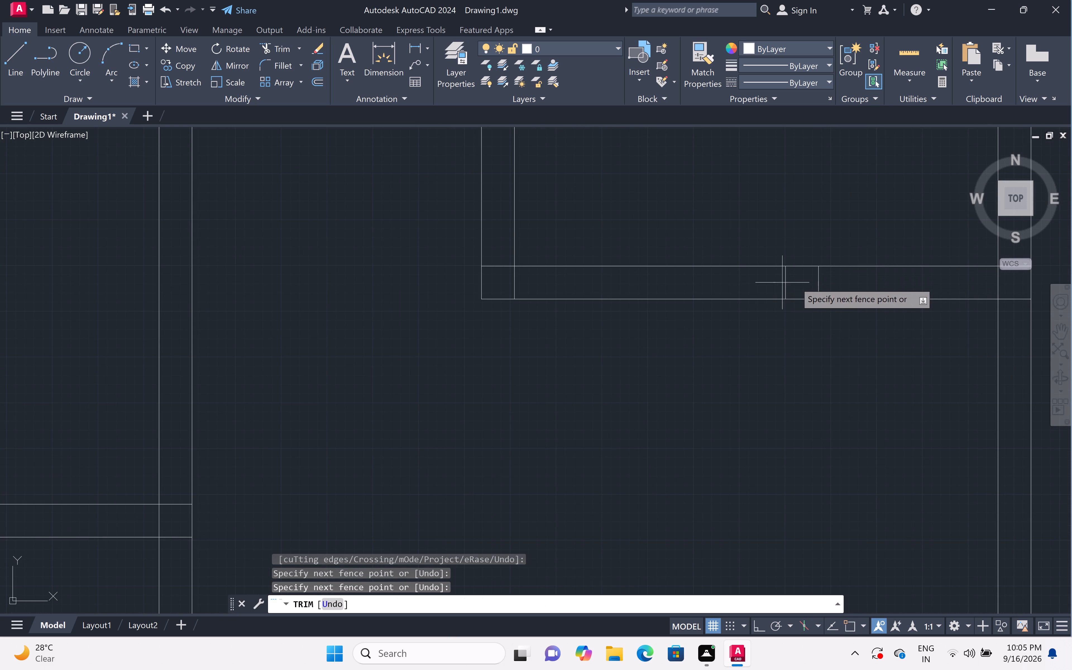
left_click(892, 289)
scroll(834, 289, "down", 5)
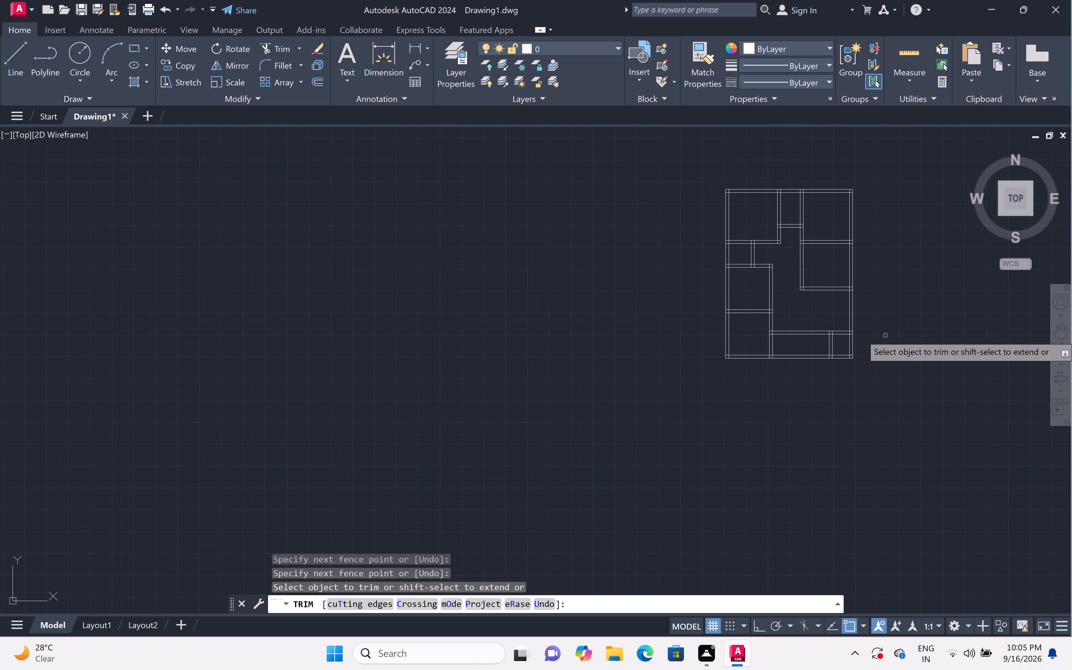
middle_click(885, 335)
middle_click_drag(885, 335, 815, 372)
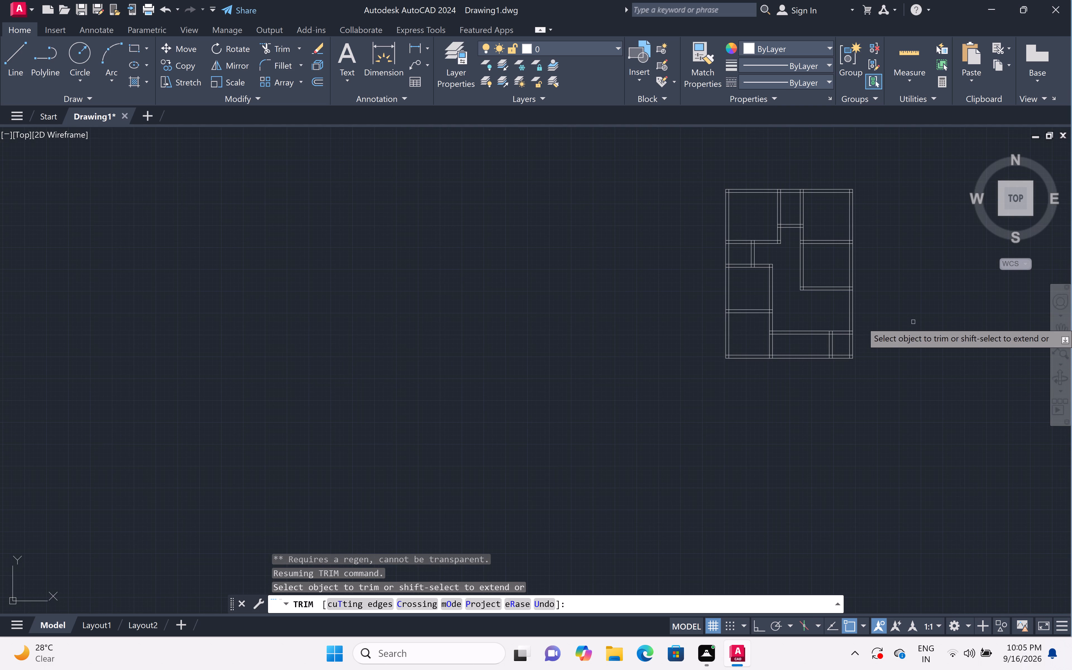
key("Escape")
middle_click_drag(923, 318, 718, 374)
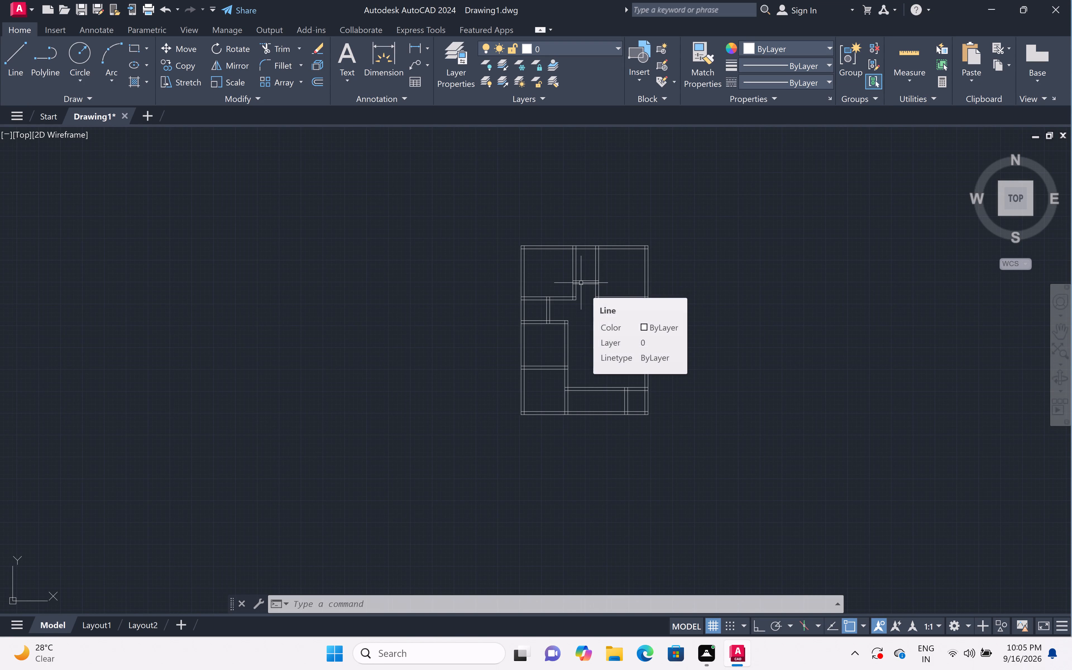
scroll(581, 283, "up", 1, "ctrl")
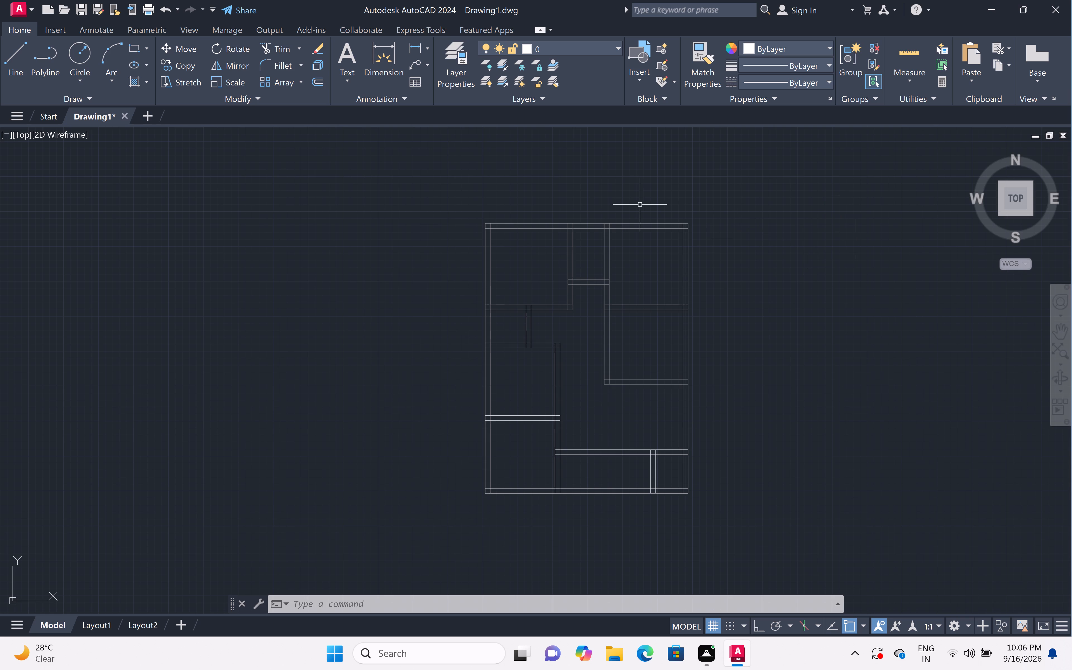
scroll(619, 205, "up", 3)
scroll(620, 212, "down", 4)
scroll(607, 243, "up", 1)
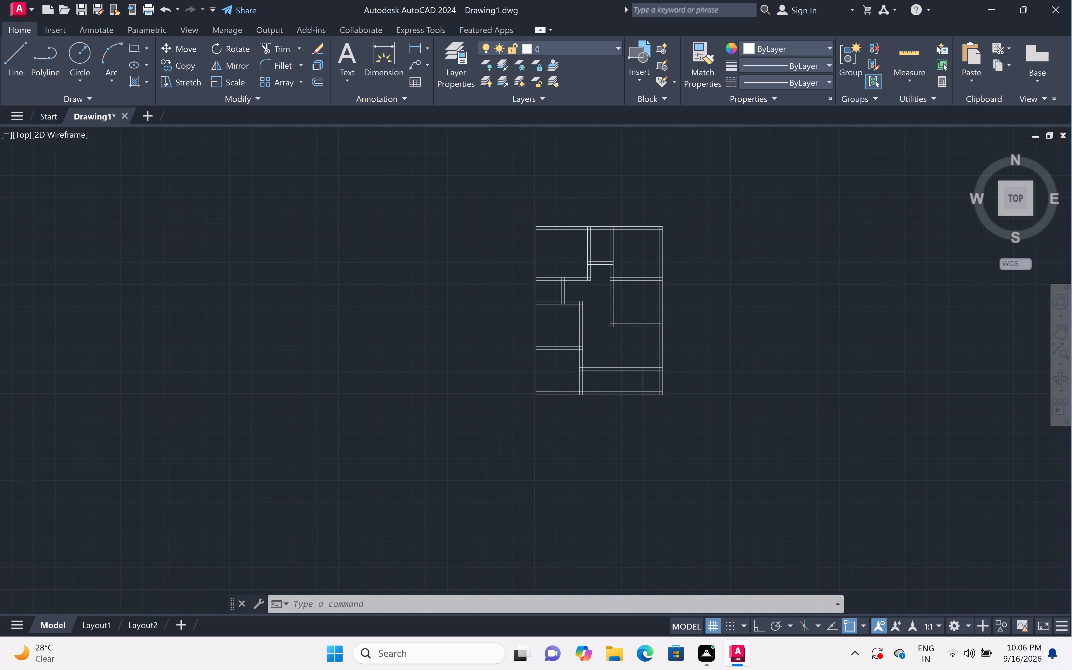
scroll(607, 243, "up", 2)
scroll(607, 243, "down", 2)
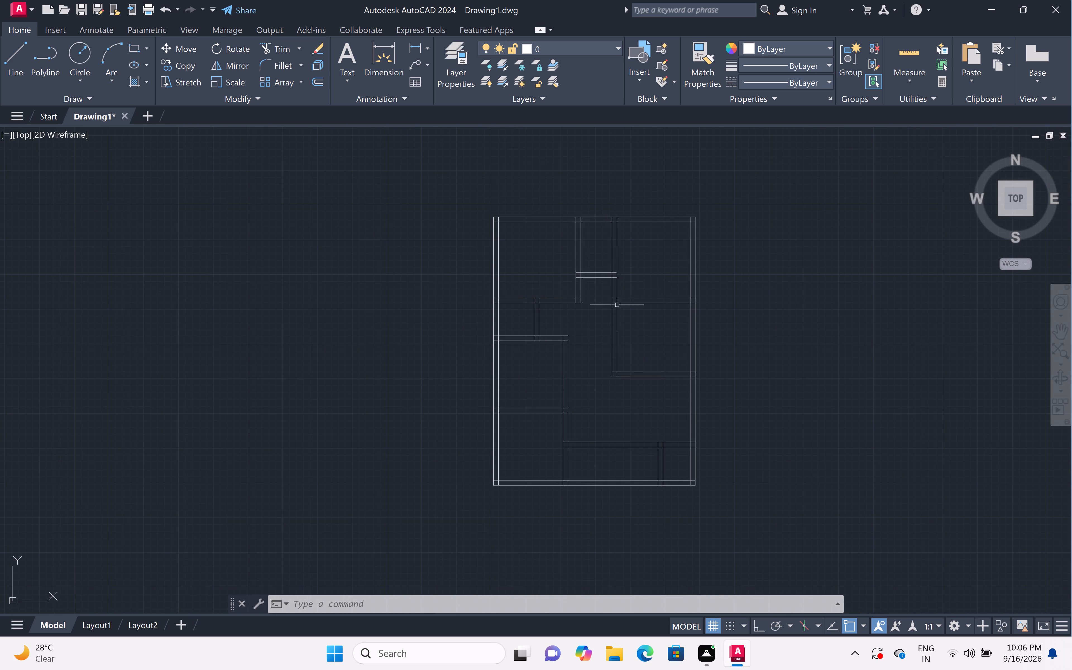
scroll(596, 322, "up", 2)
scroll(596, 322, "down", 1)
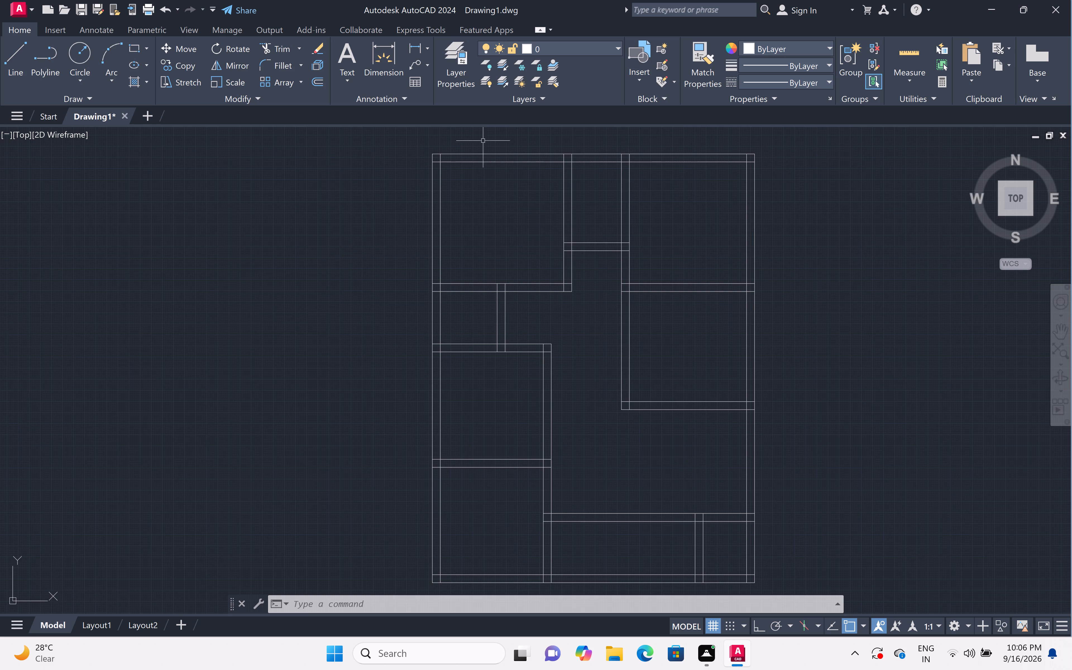
With Ortho on, draw a 5' long rectangular window outline spanning the thickness of the top-left room's top wall.
scroll(482, 137, "up", 3)
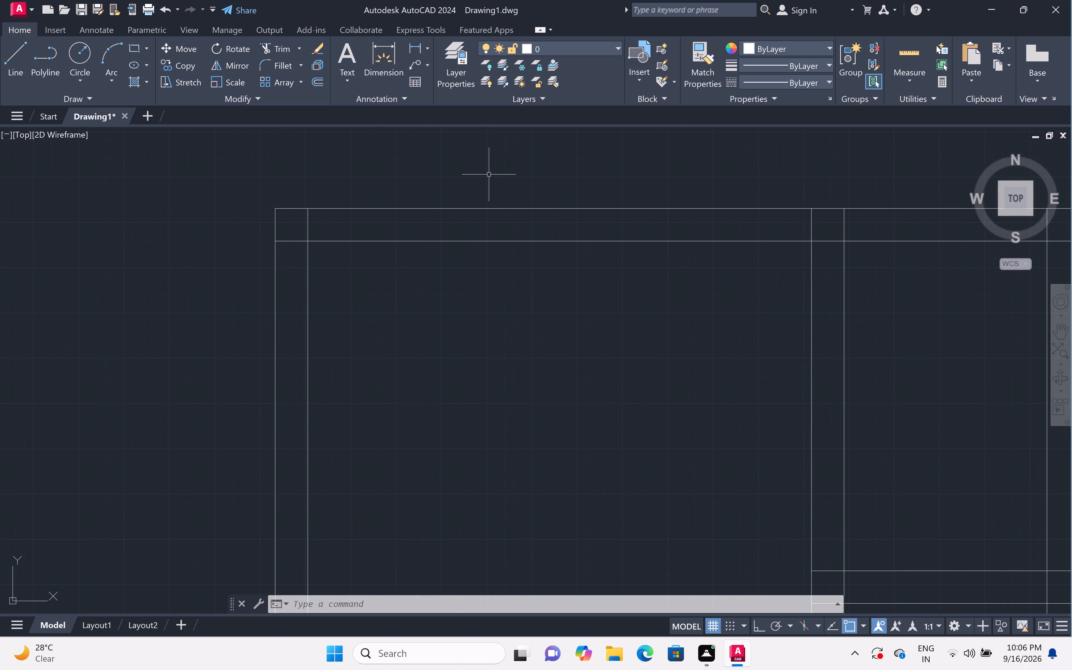
type("l")
key("space")
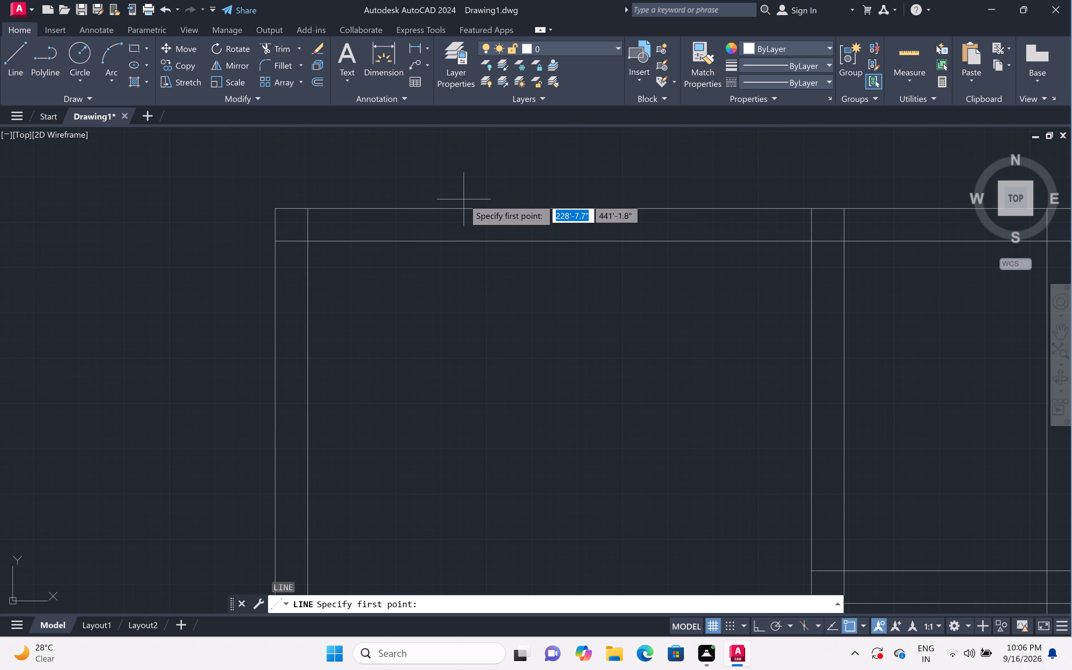
left_click(425, 210)
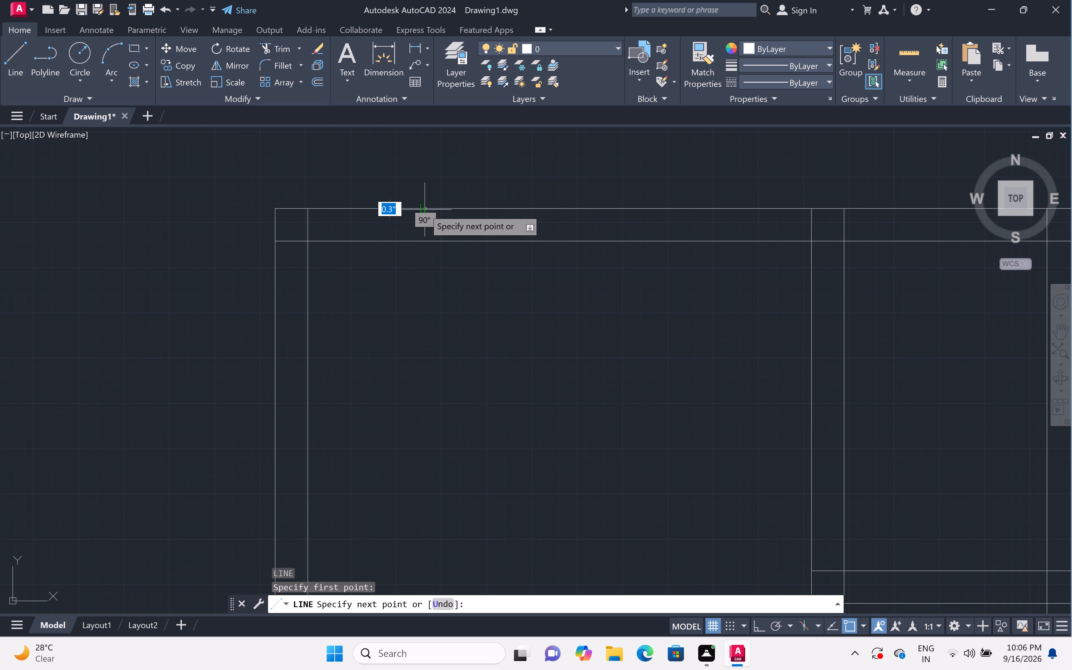
key("F8")
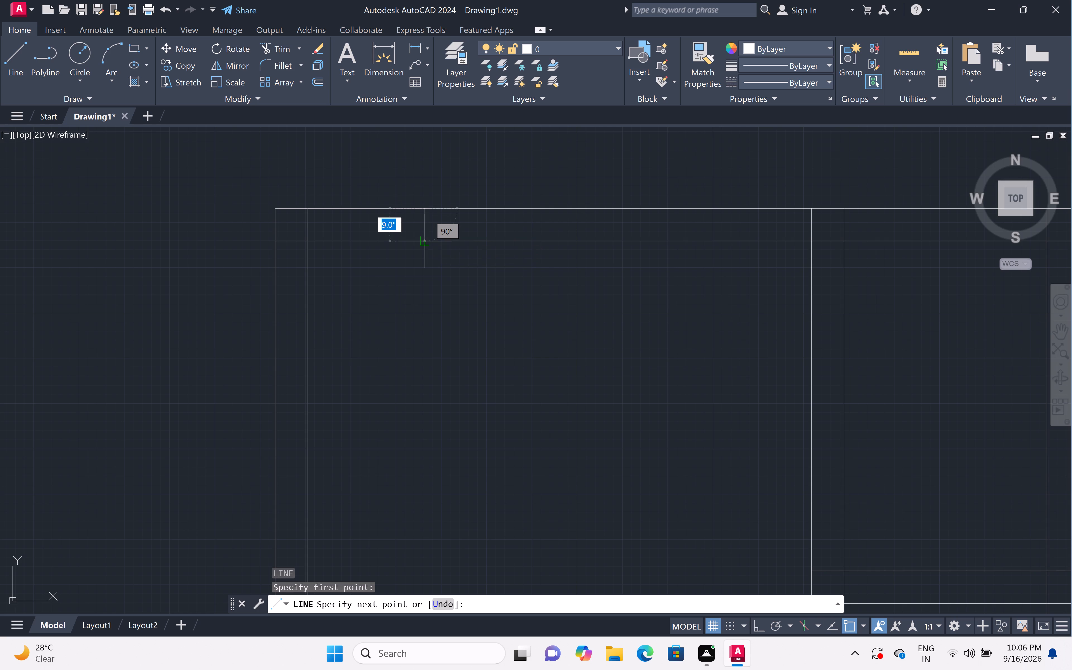
left_click(425, 239)
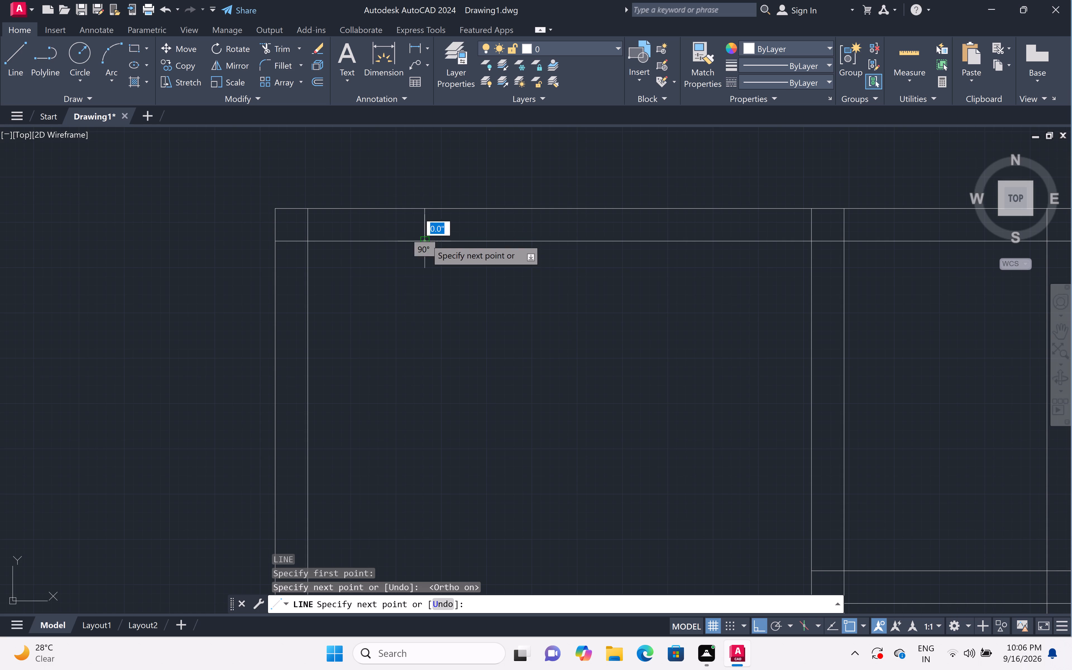
type("5'")
key("space")
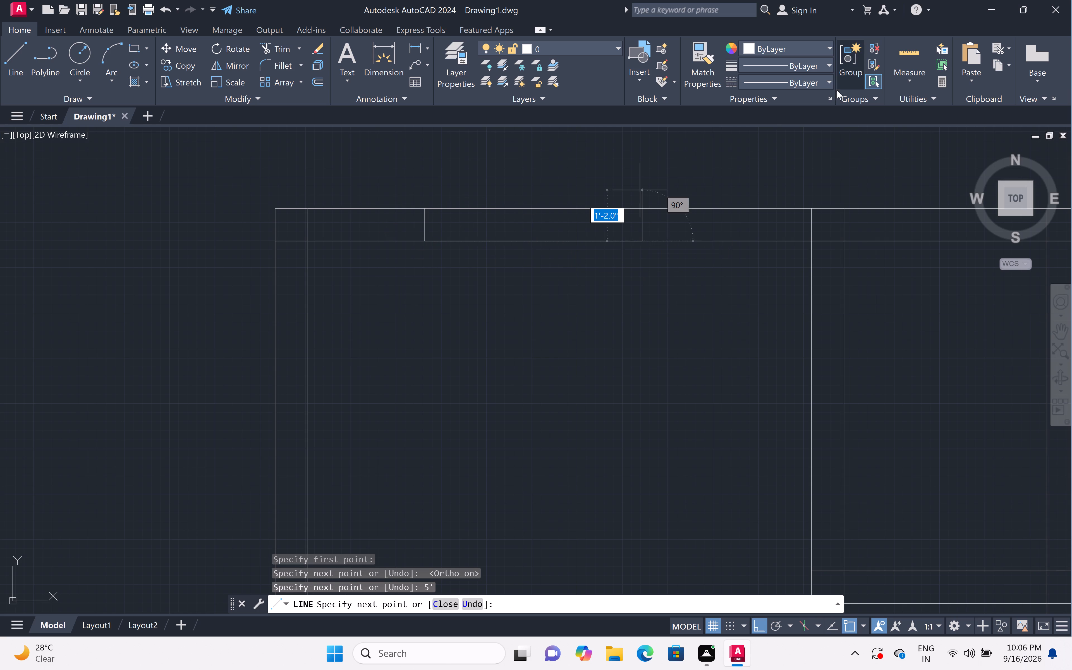
left_click(641, 209)
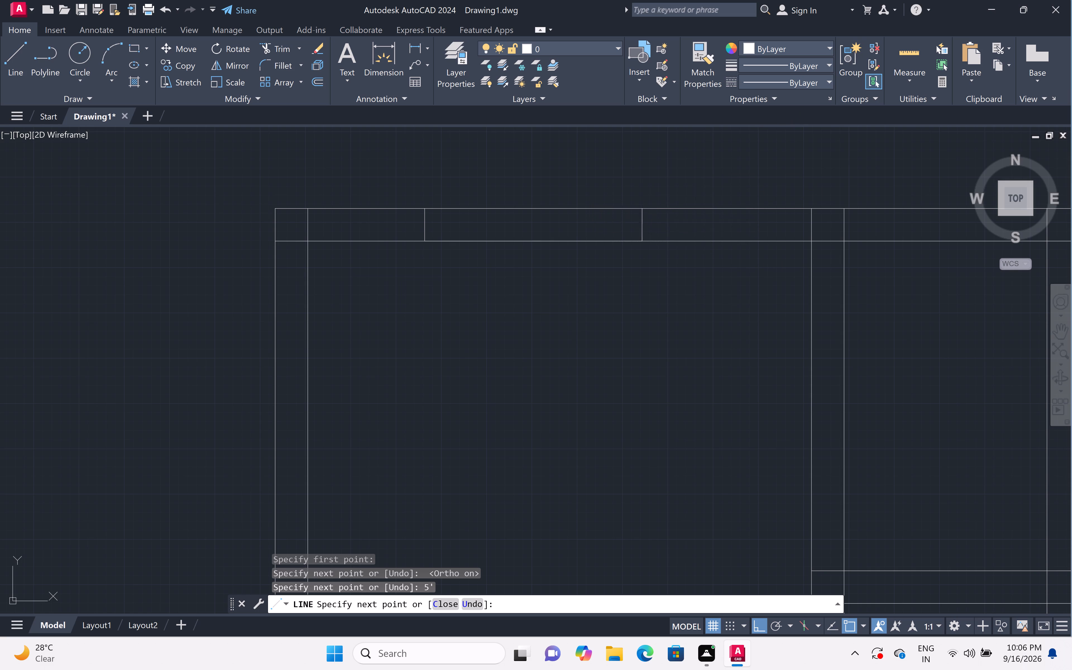
left_click(427, 208)
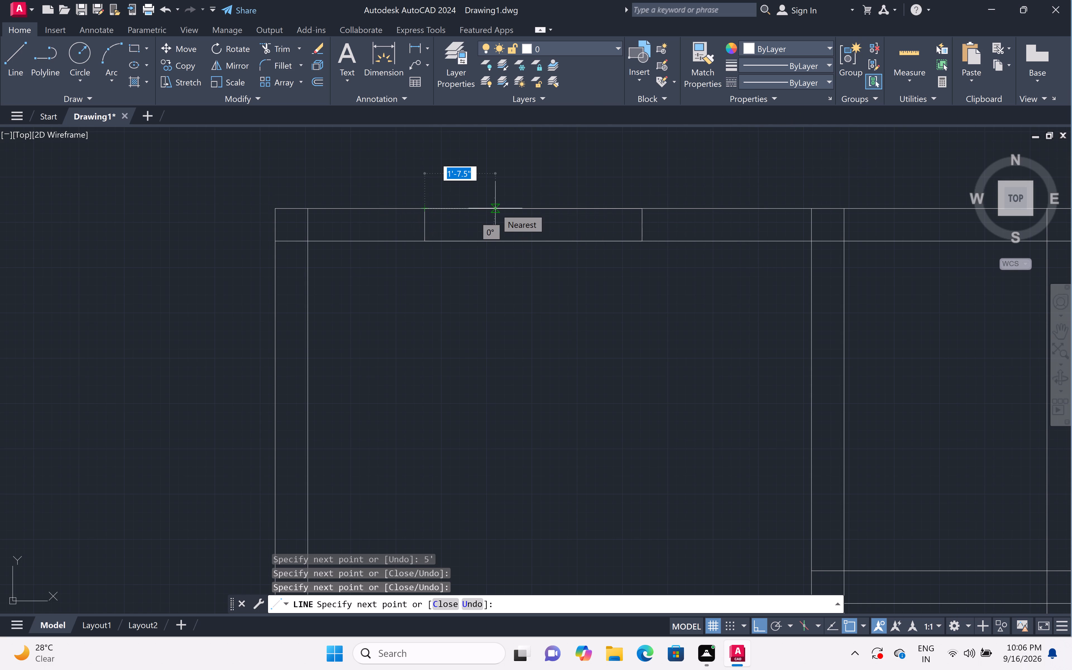
key("space")
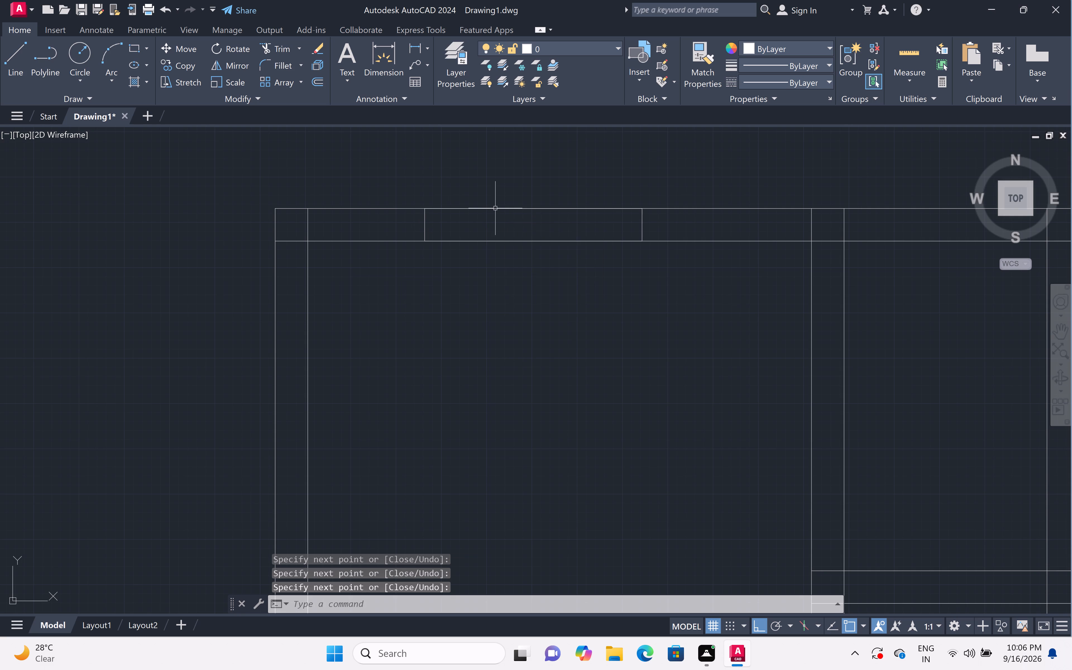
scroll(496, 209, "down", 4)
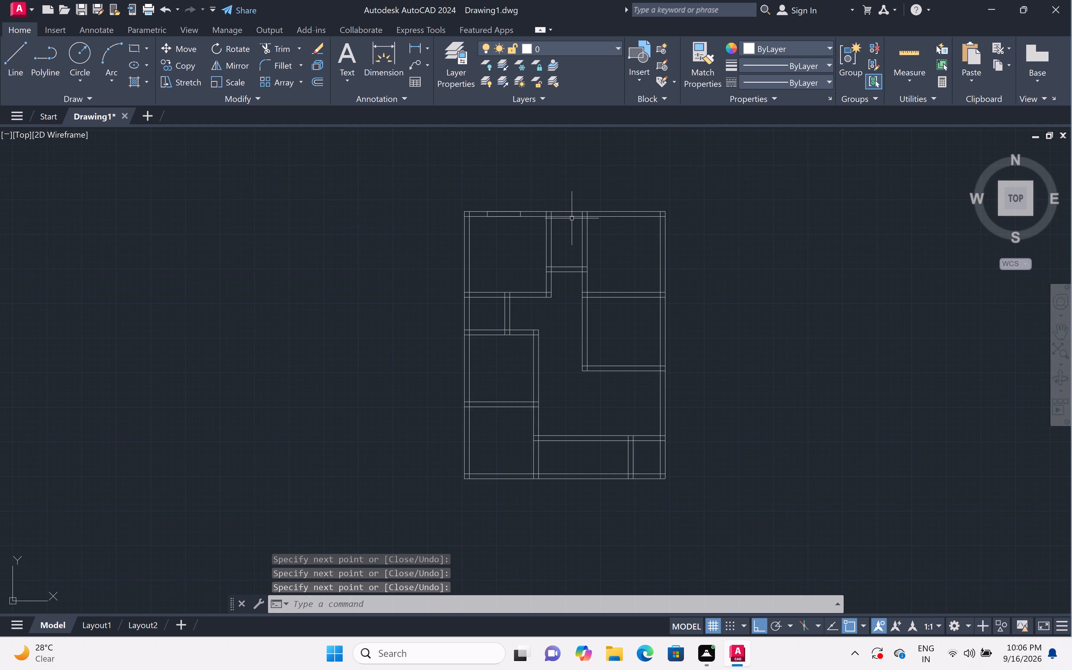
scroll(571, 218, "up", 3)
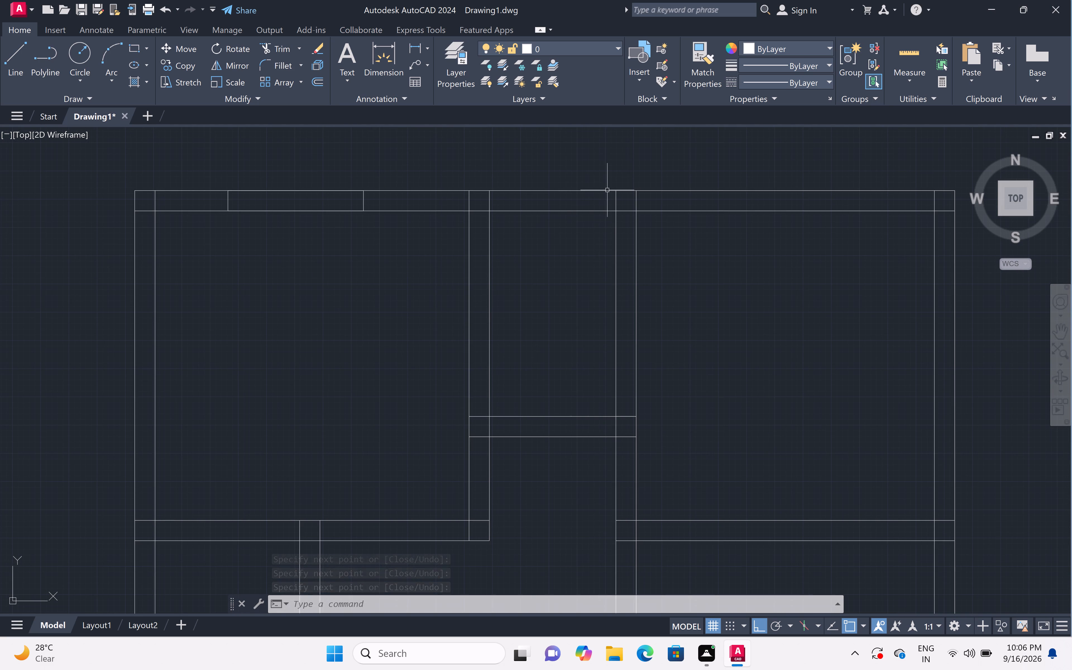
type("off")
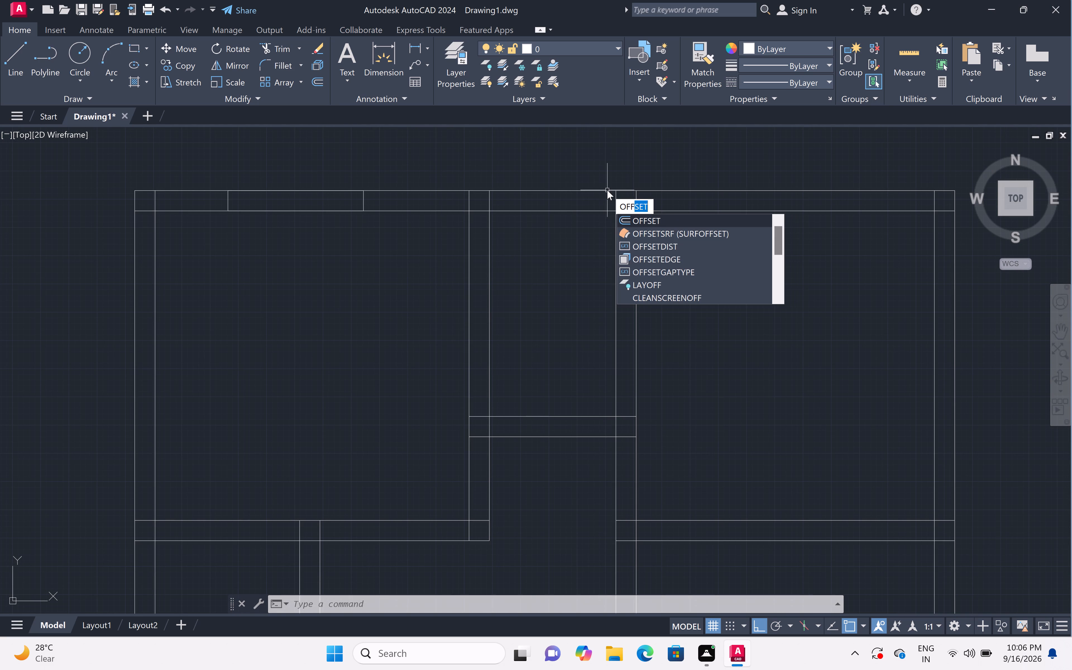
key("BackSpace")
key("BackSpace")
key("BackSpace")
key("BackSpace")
Draw a 2' long rectangular window outline across the top wall's thickness above the small room at the top middle.
type("l")
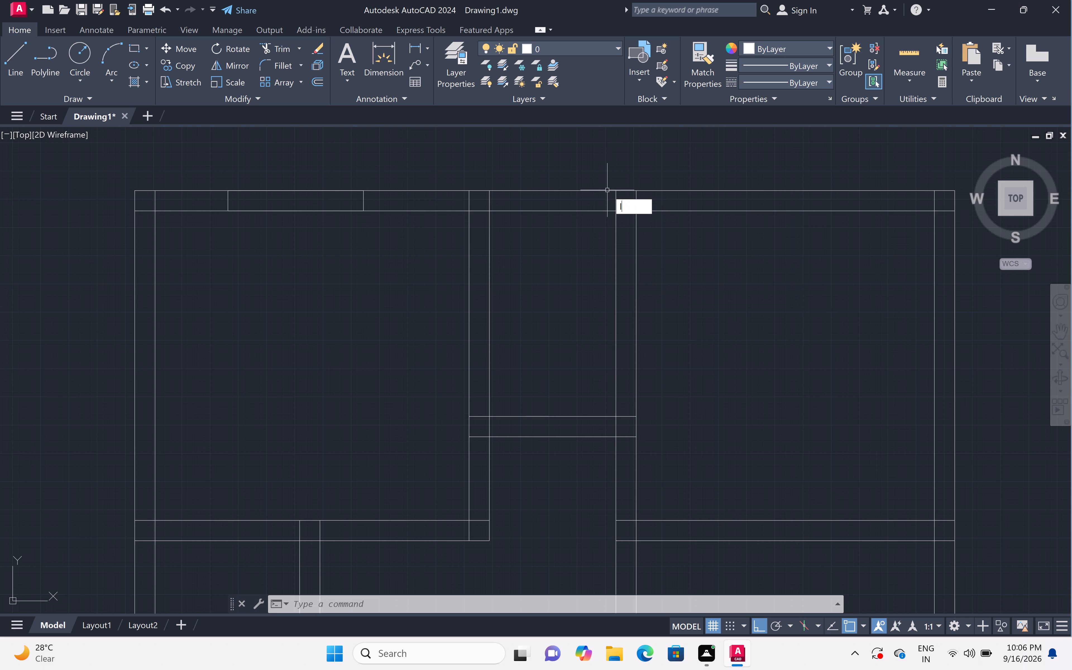
key("space")
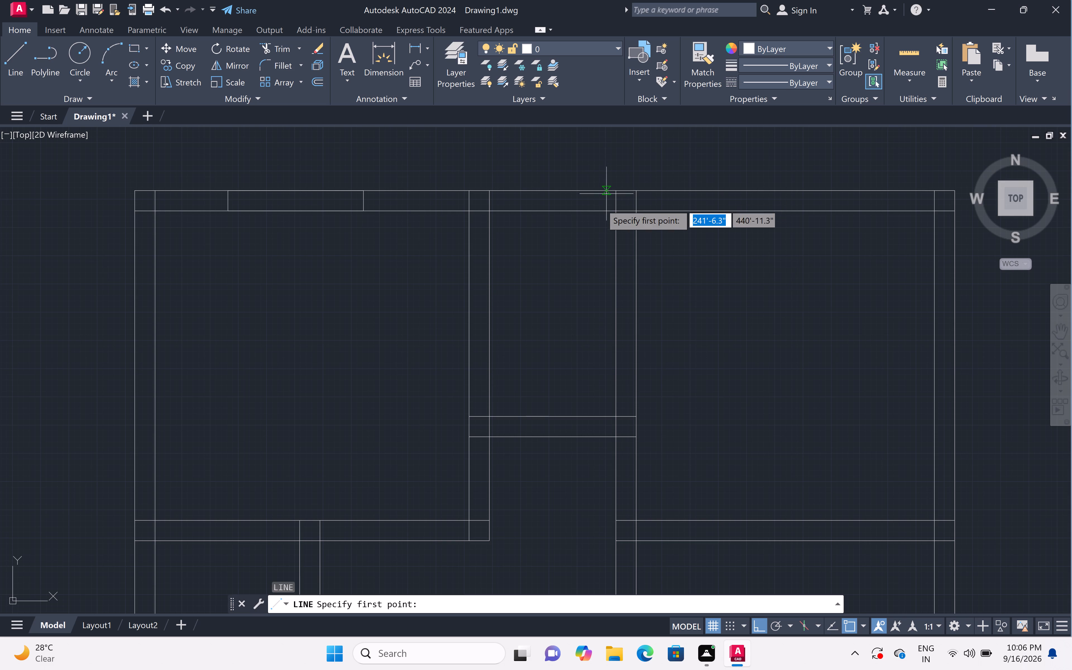
left_click(527, 191)
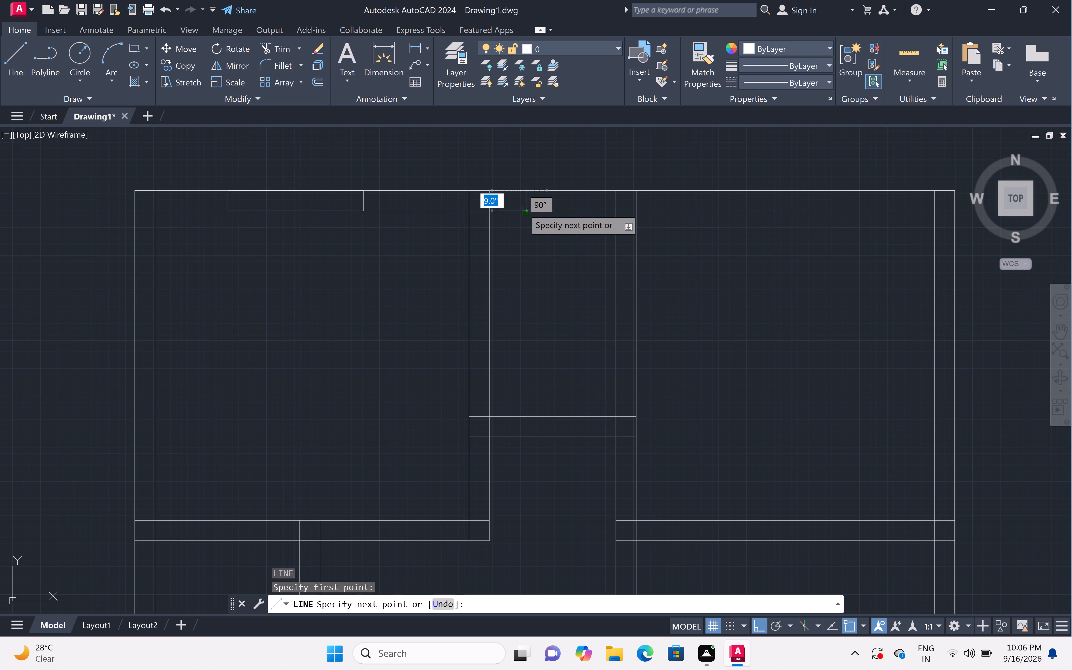
left_click(523, 209)
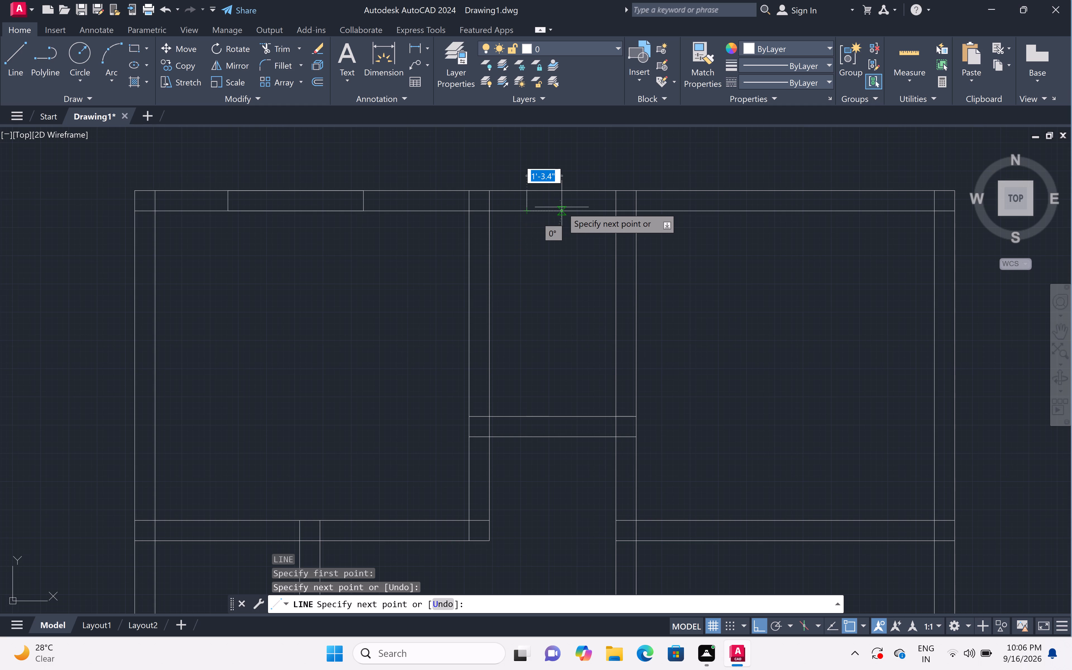
key("2")
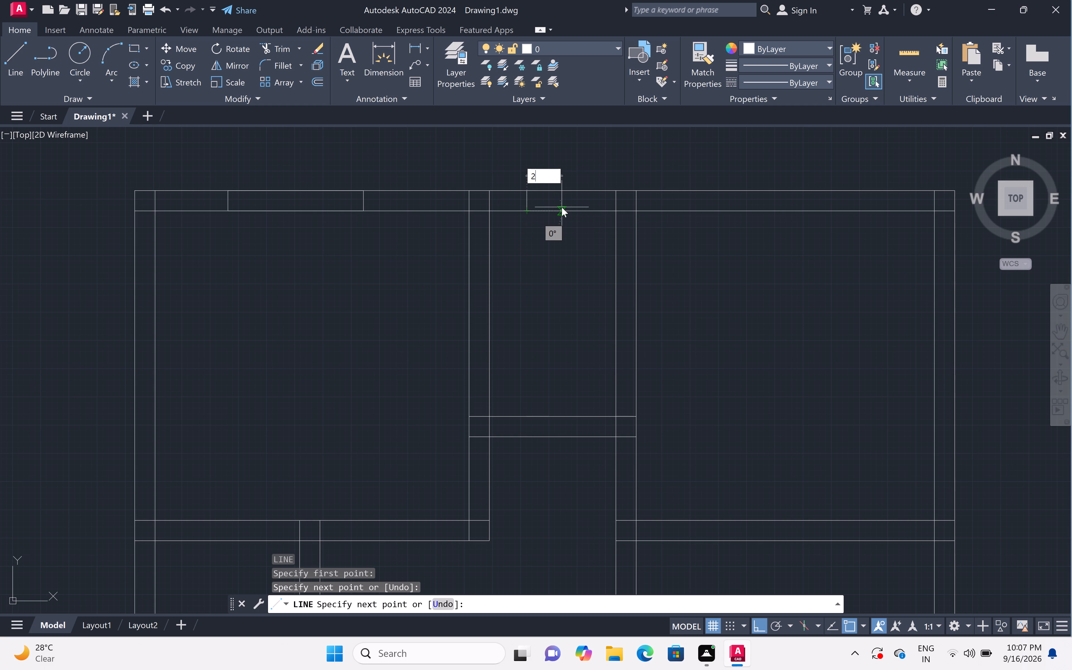
key("apostrophe")
key("space")
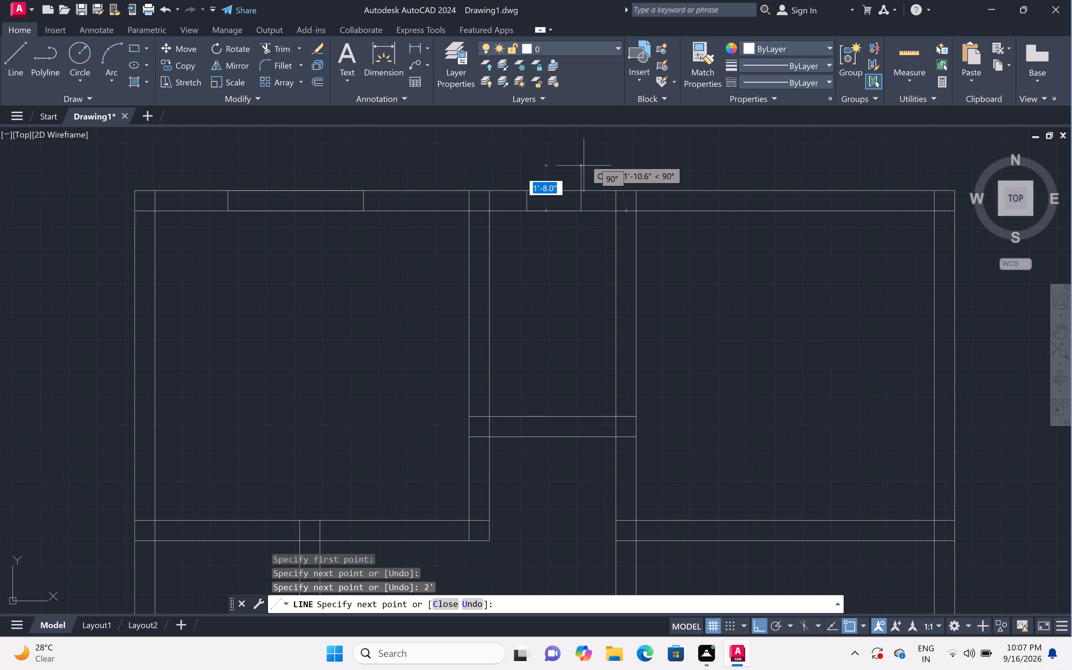
left_click(583, 188)
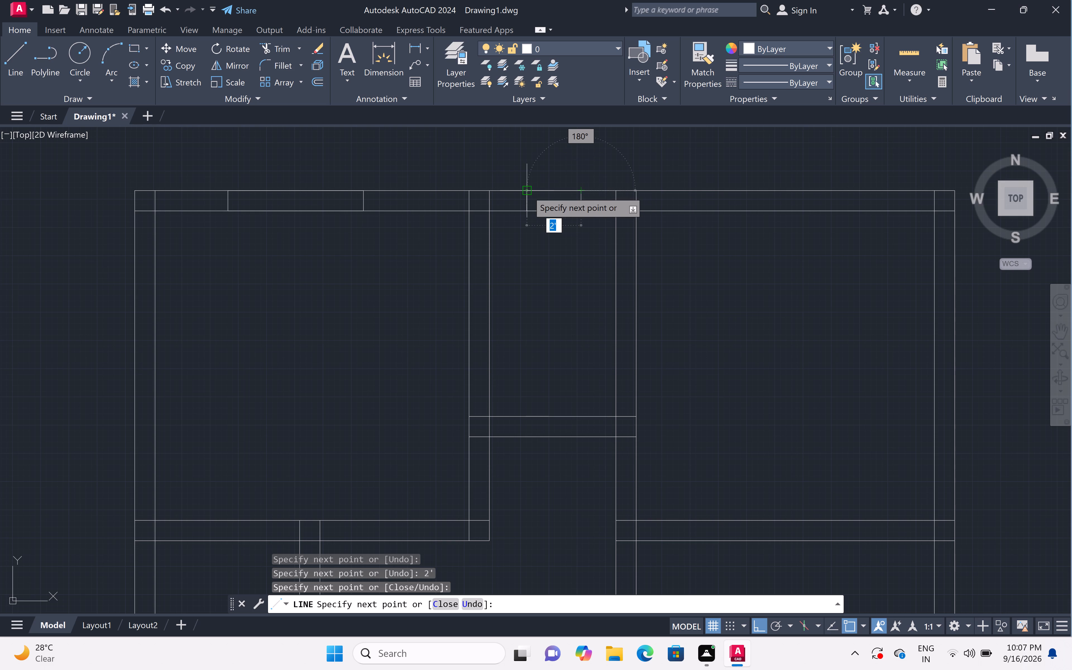
double_click(527, 191)
key("space")
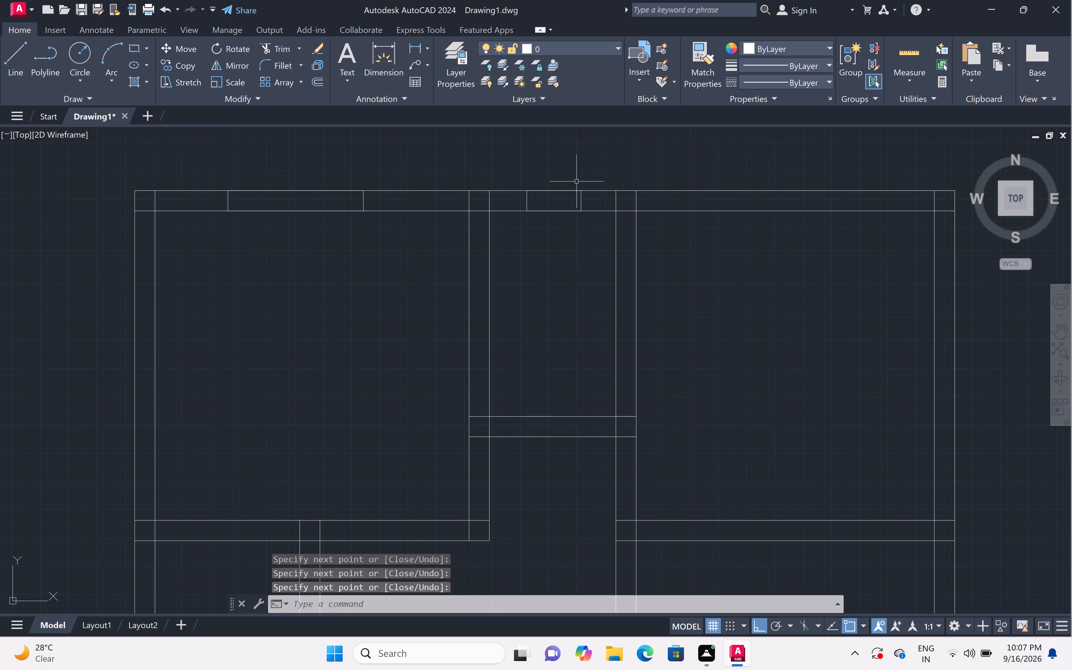
Draw a 5' long rectangular window outline across the thickness of the top-right room's top wall.
scroll(580, 181, "down", 2)
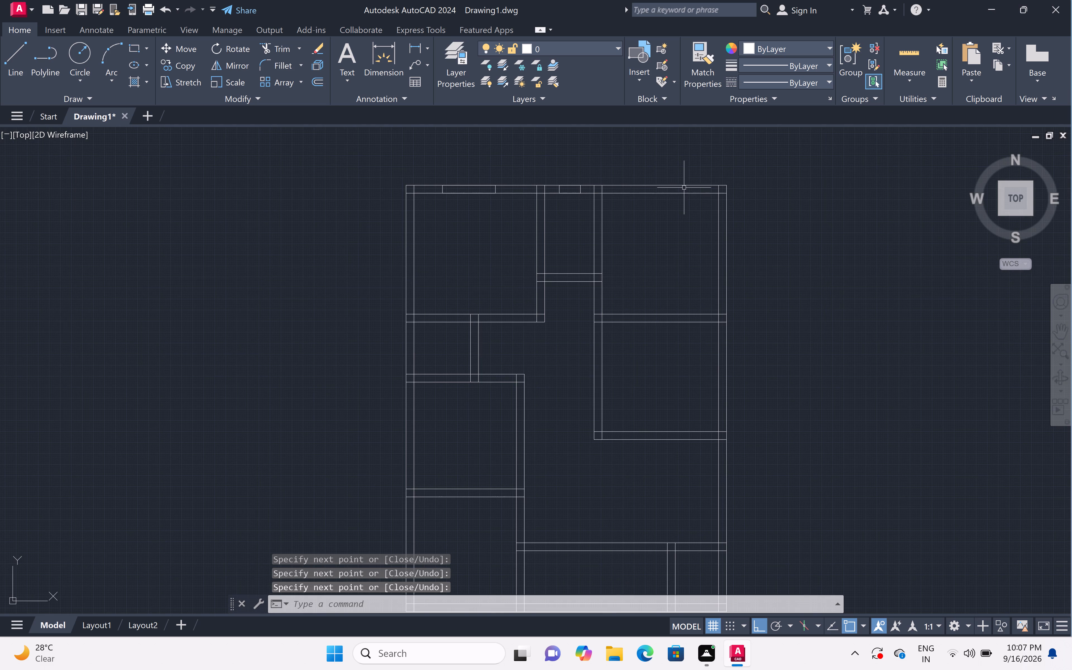
scroll(694, 179, "up", 2)
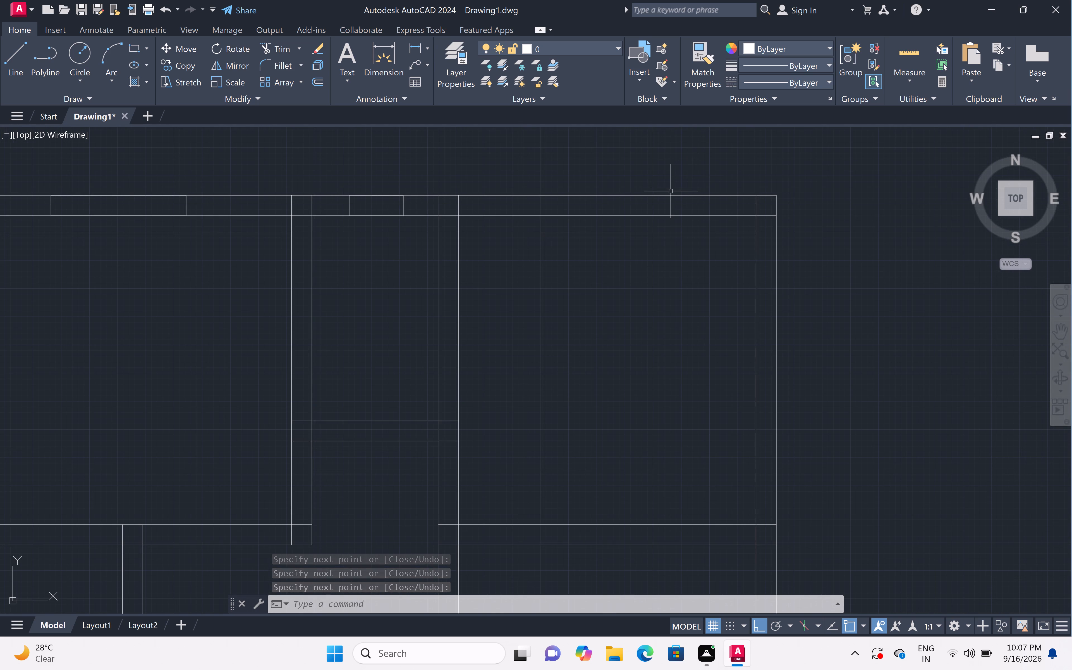
type("l")
key("space")
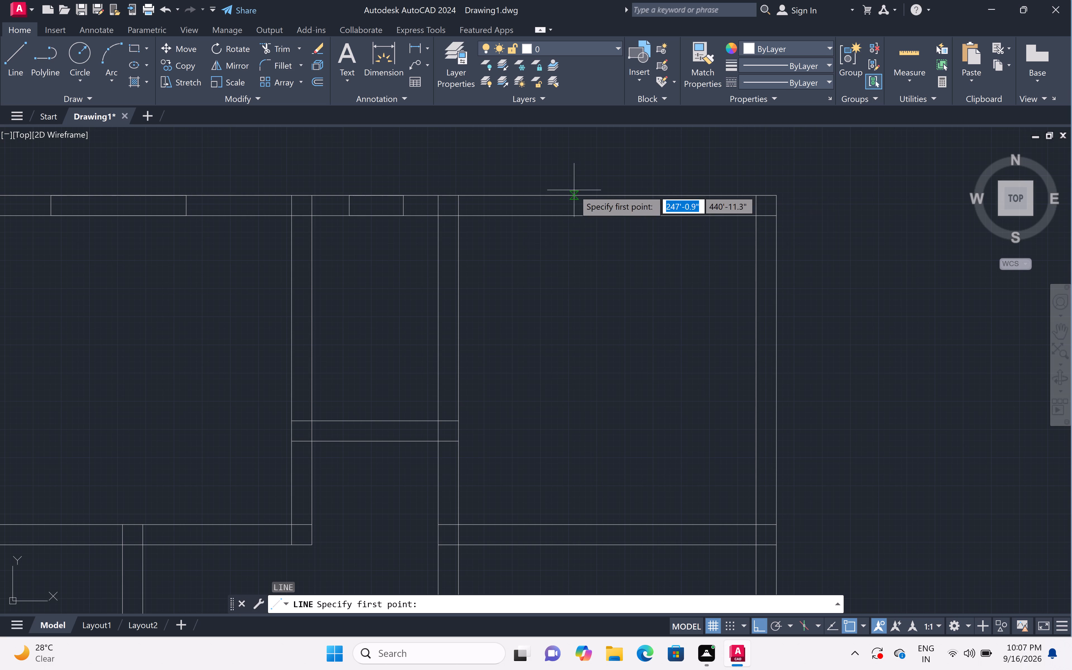
left_click(532, 196)
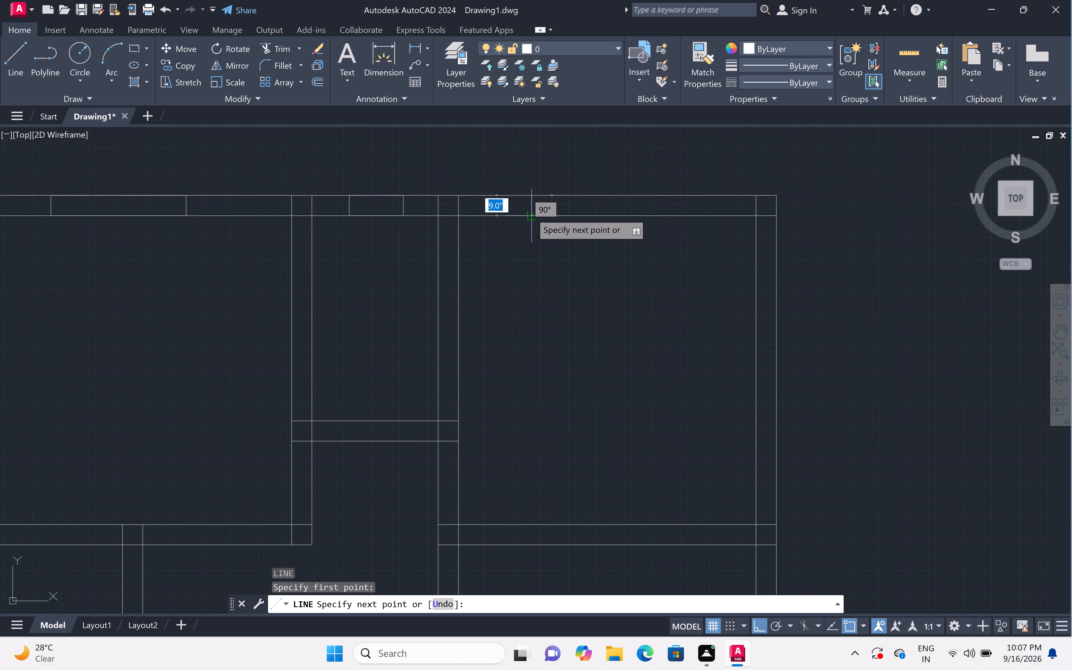
left_click(530, 213)
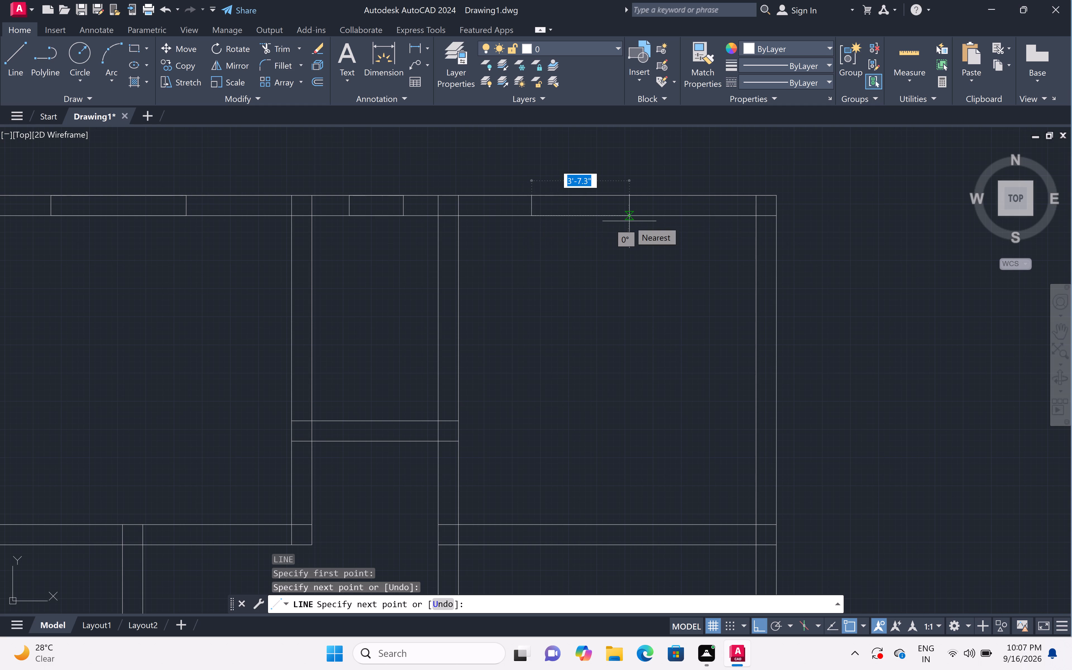
type("5'")
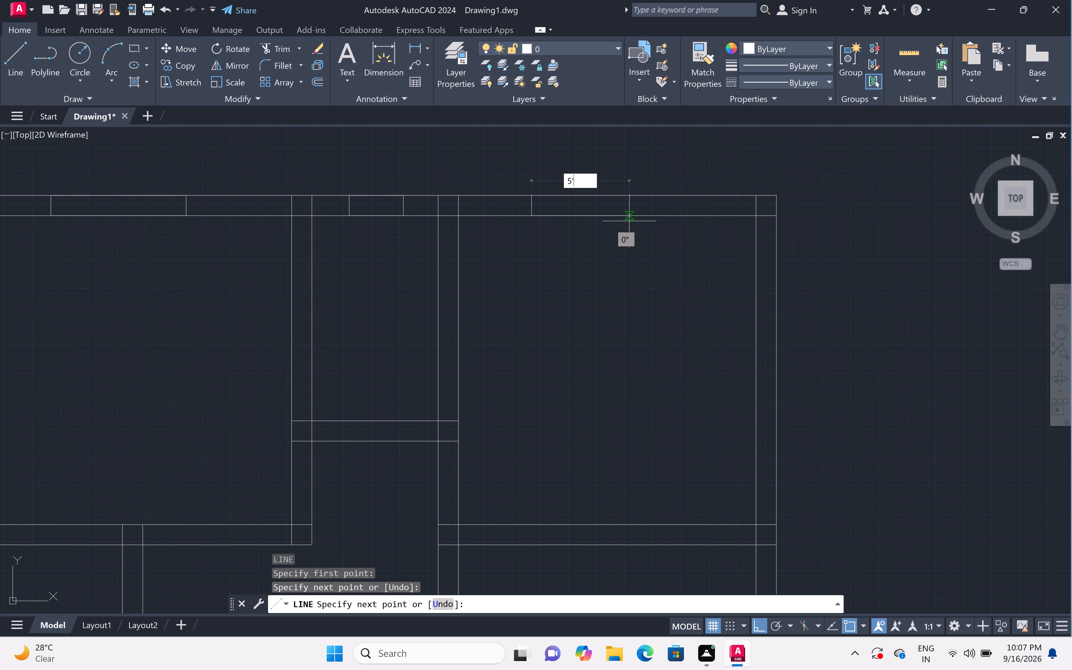
key("space")
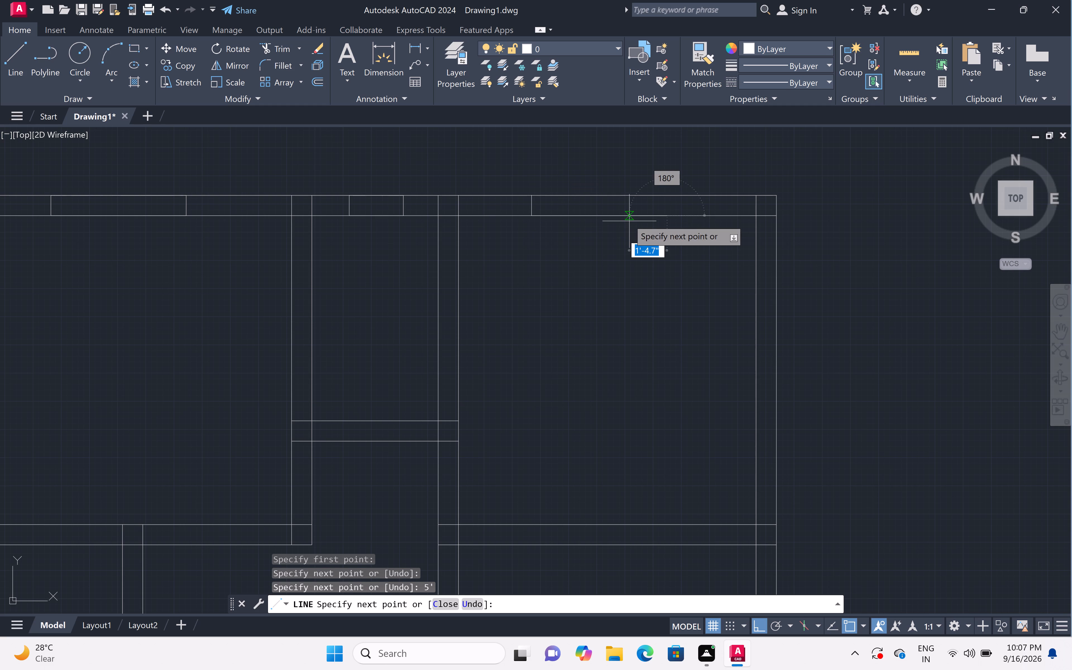
left_click(662, 197)
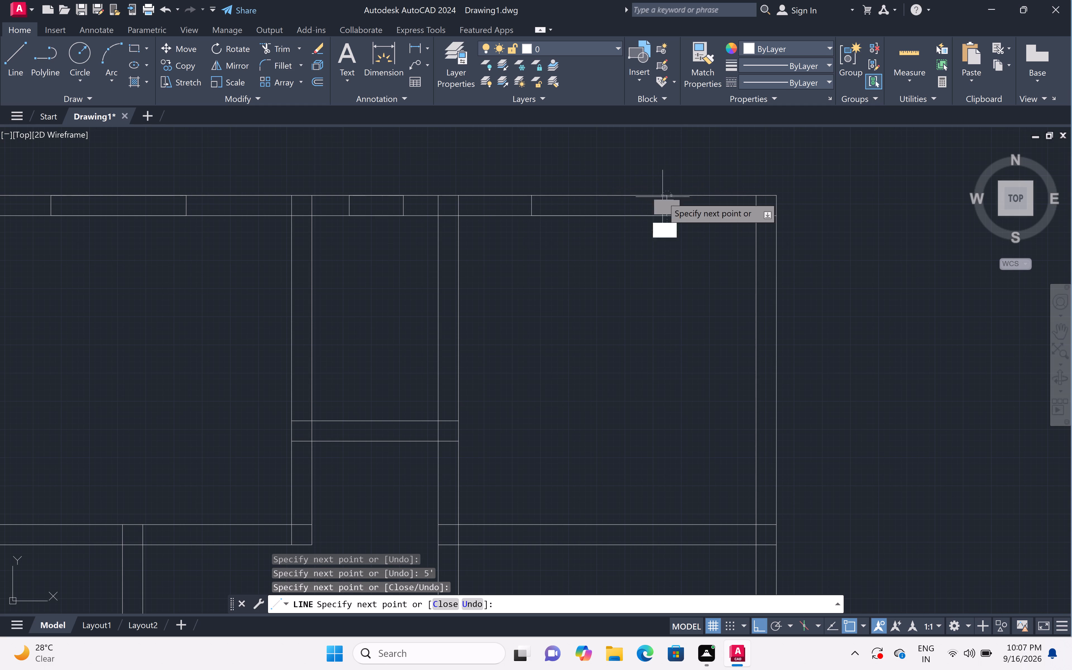
double_click(534, 193)
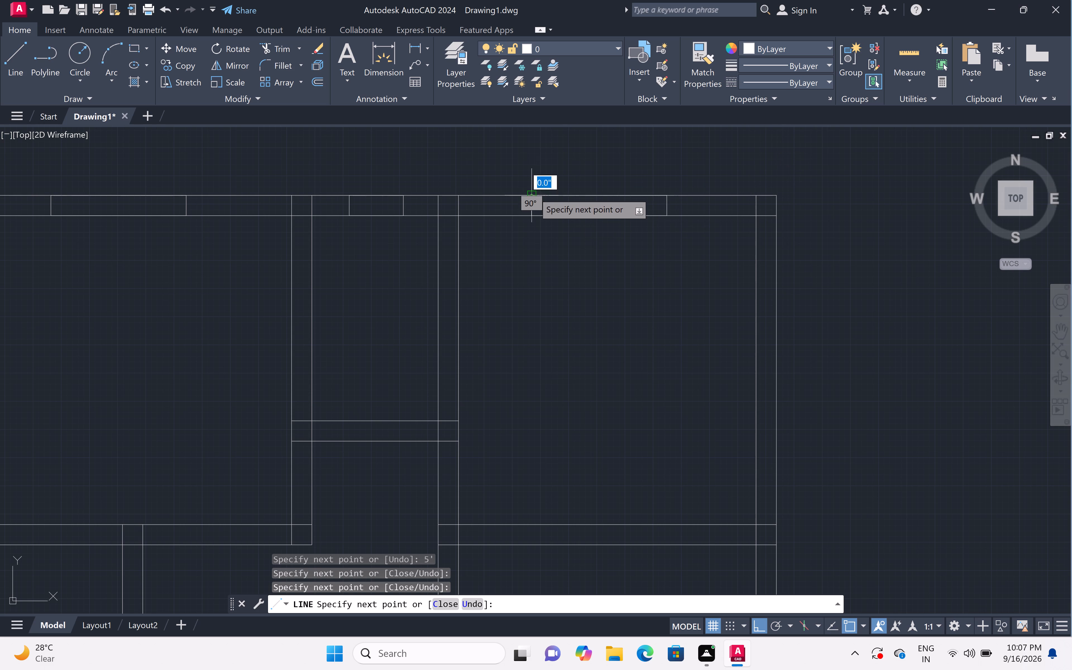
key("space")
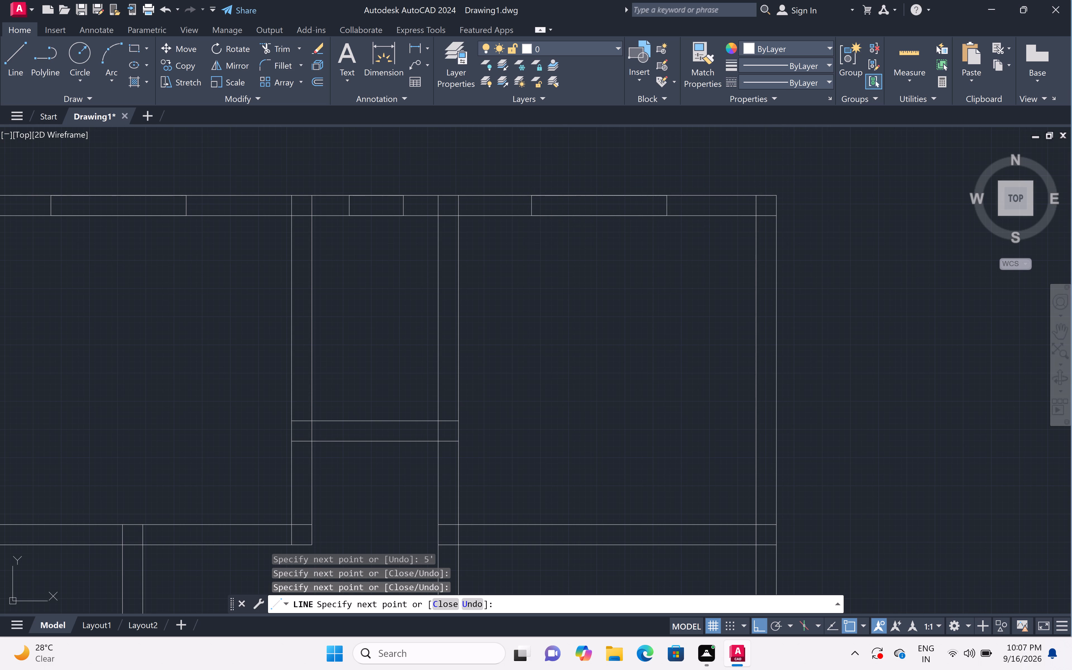
Draw a 5' long rectangular window outline across the thickness of the top-right room's right outer wall.
scroll(737, 246, "down", 1)
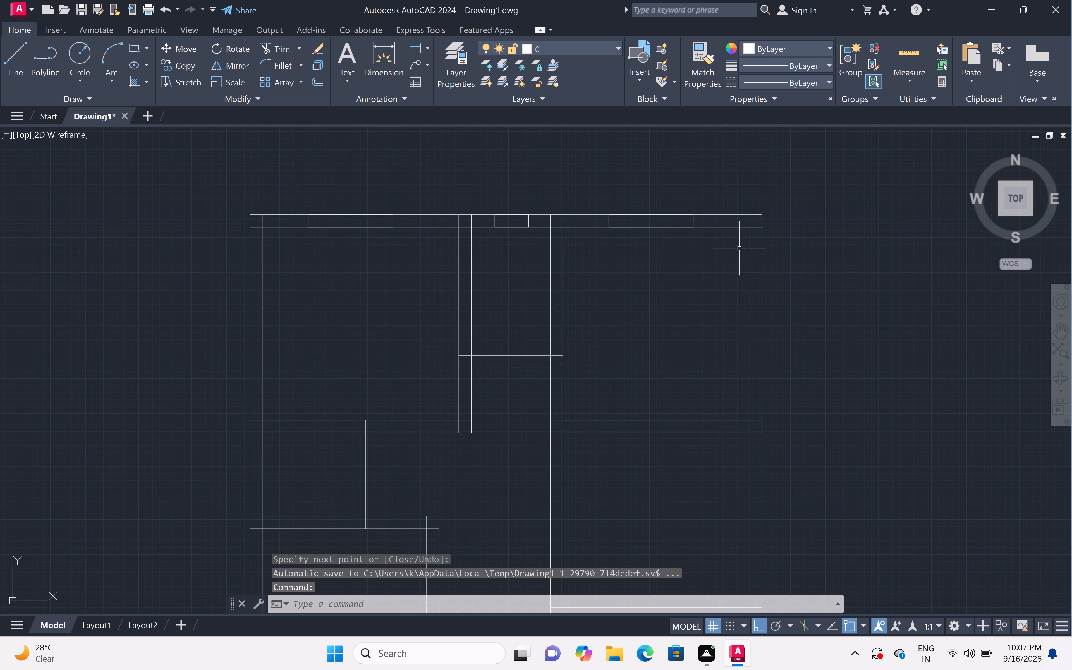
scroll(776, 307, "up", 1)
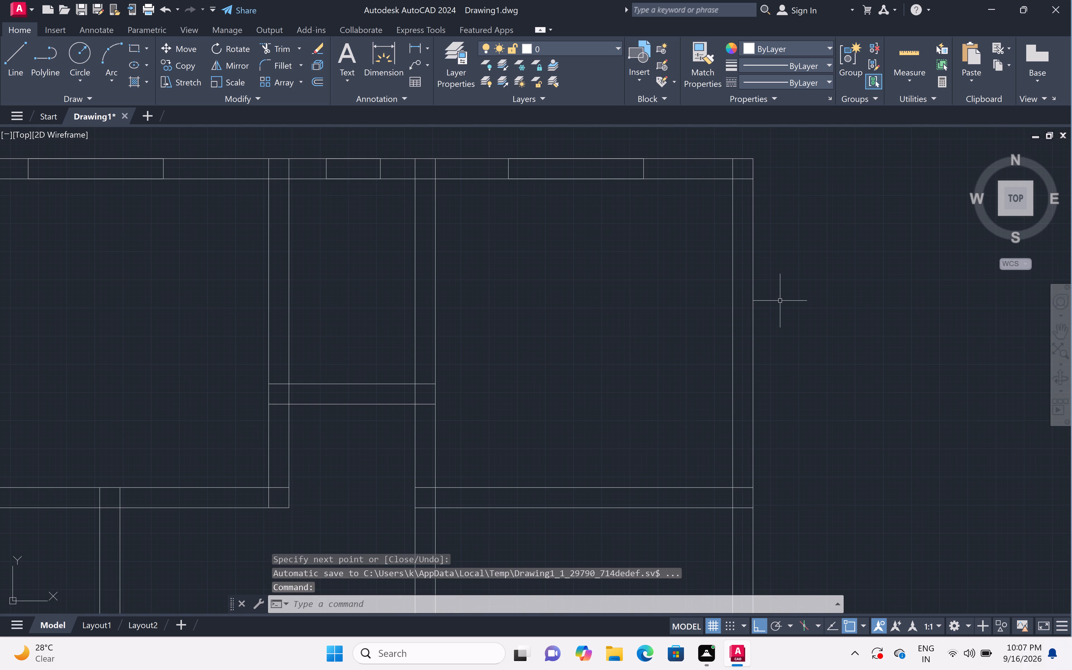
type("l")
key("space")
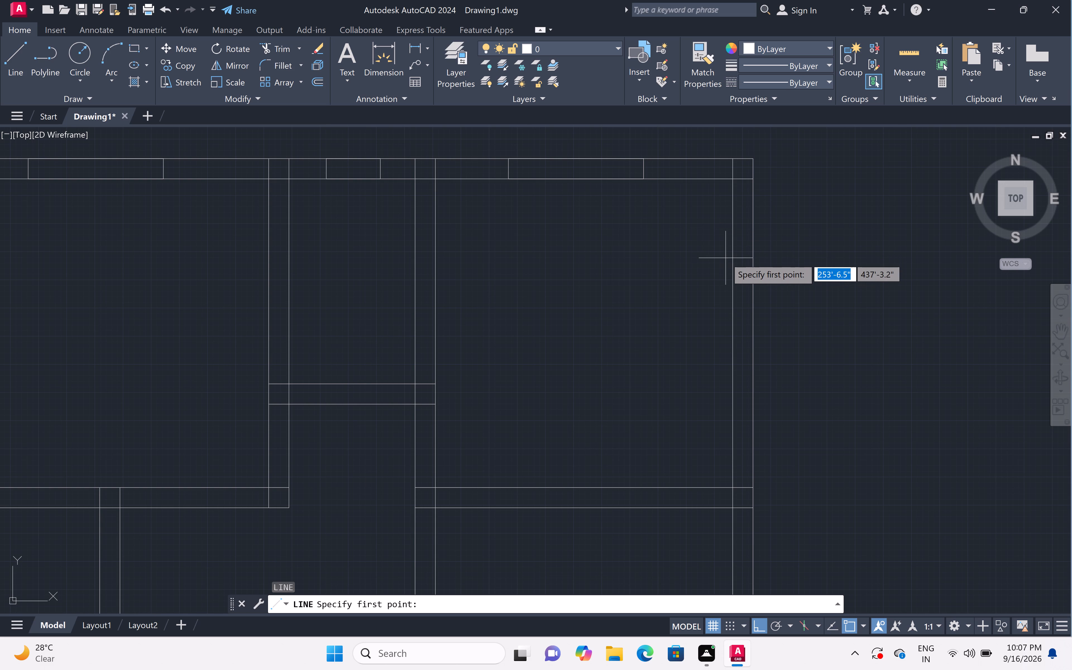
triple_click(731, 253)
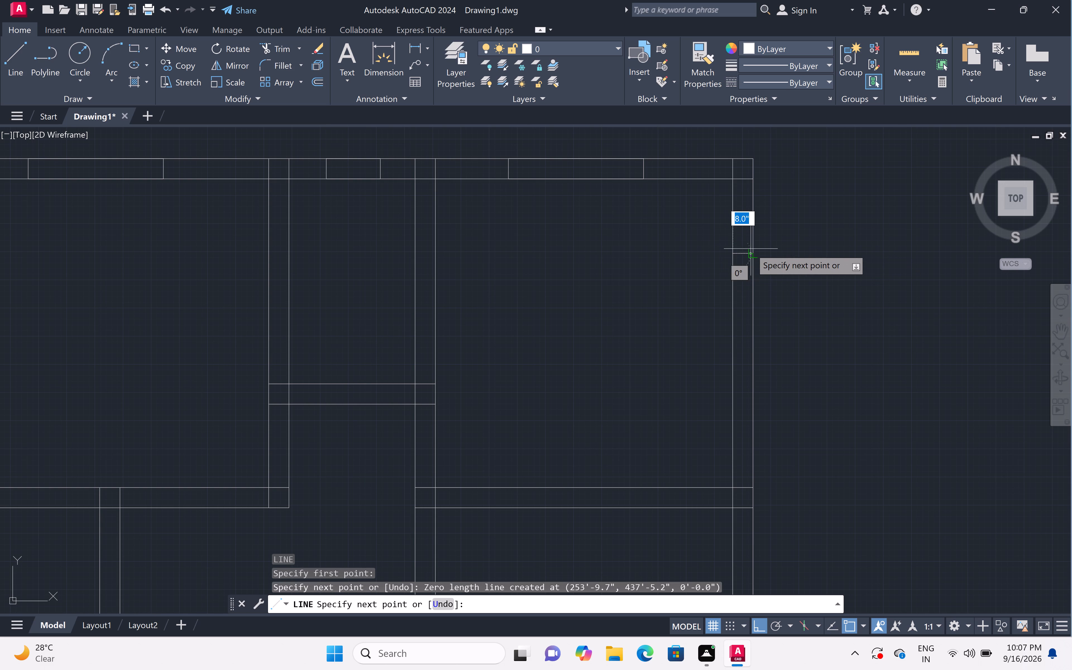
left_click(754, 252)
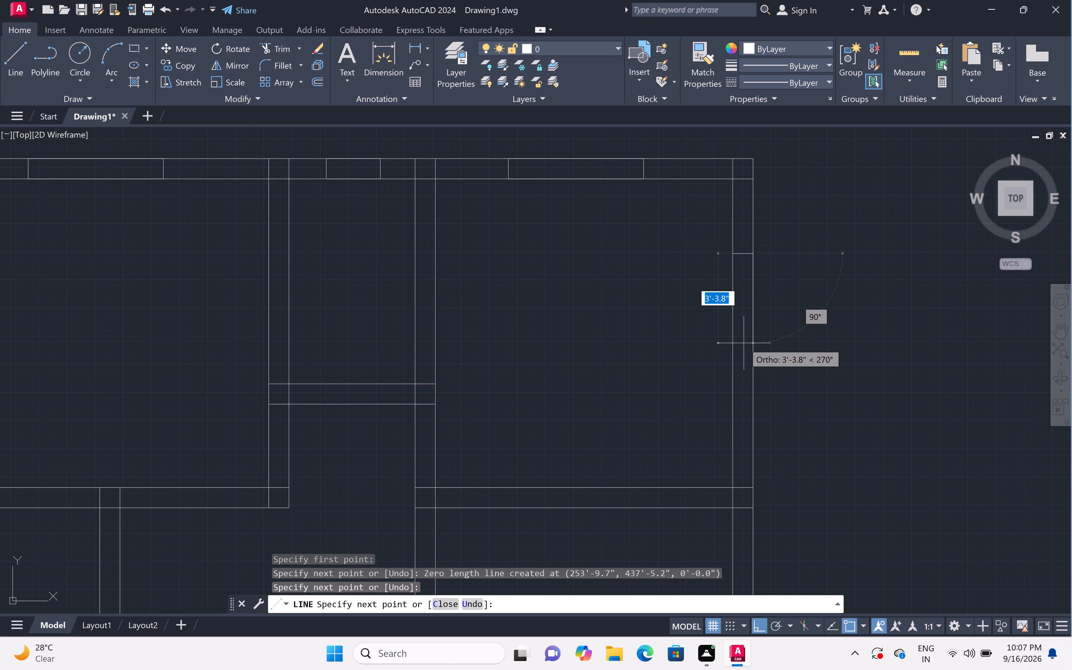
type("5'")
key("space")
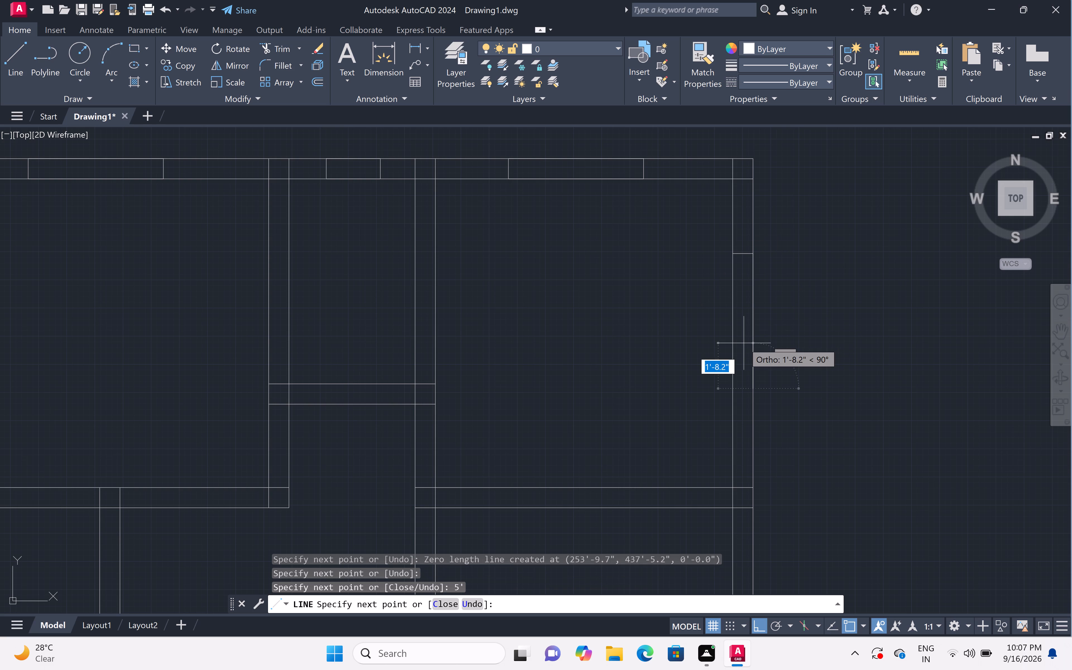
double_click(732, 384)
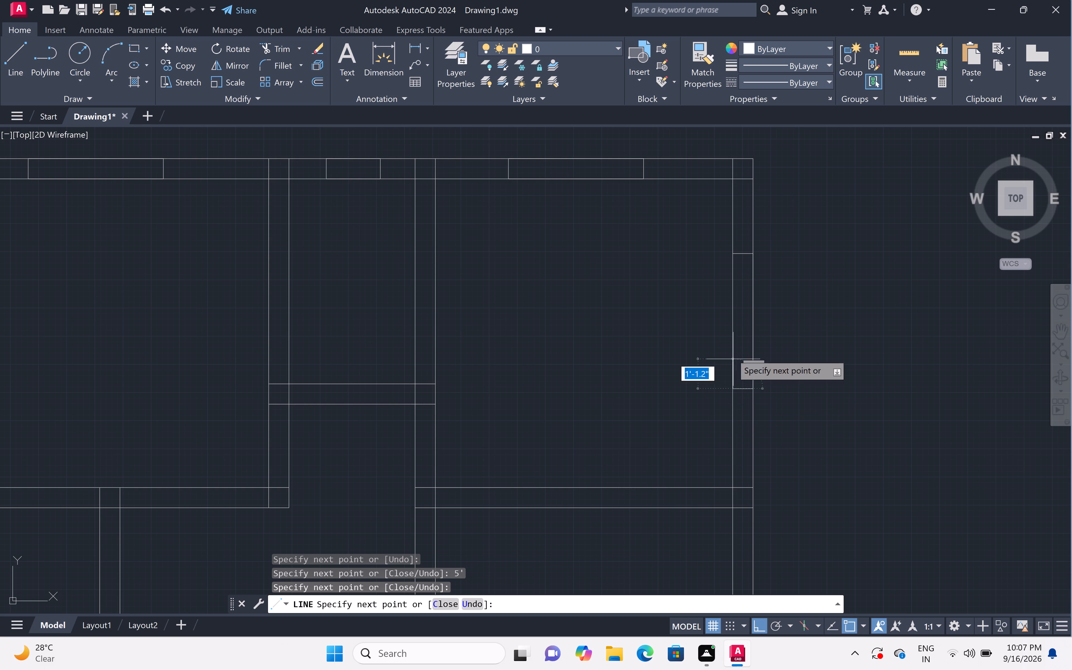
left_click(731, 254)
key("space")
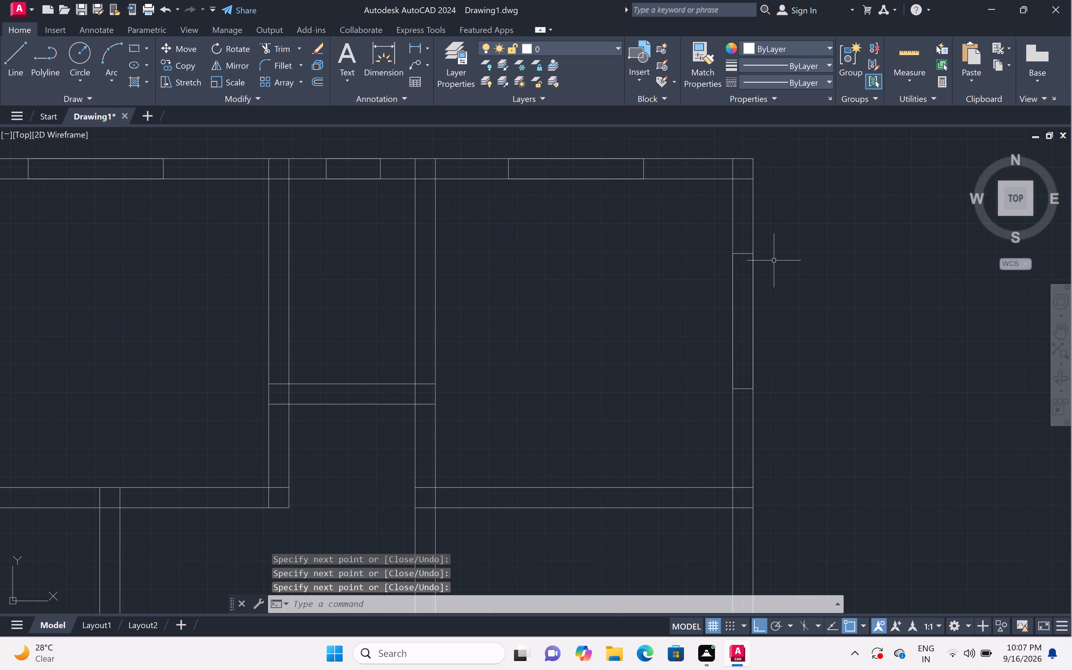
Draw a 5' long rectangular window outline across the thickness of the middle-right room's right outer wall.
scroll(745, 248, "down", 4)
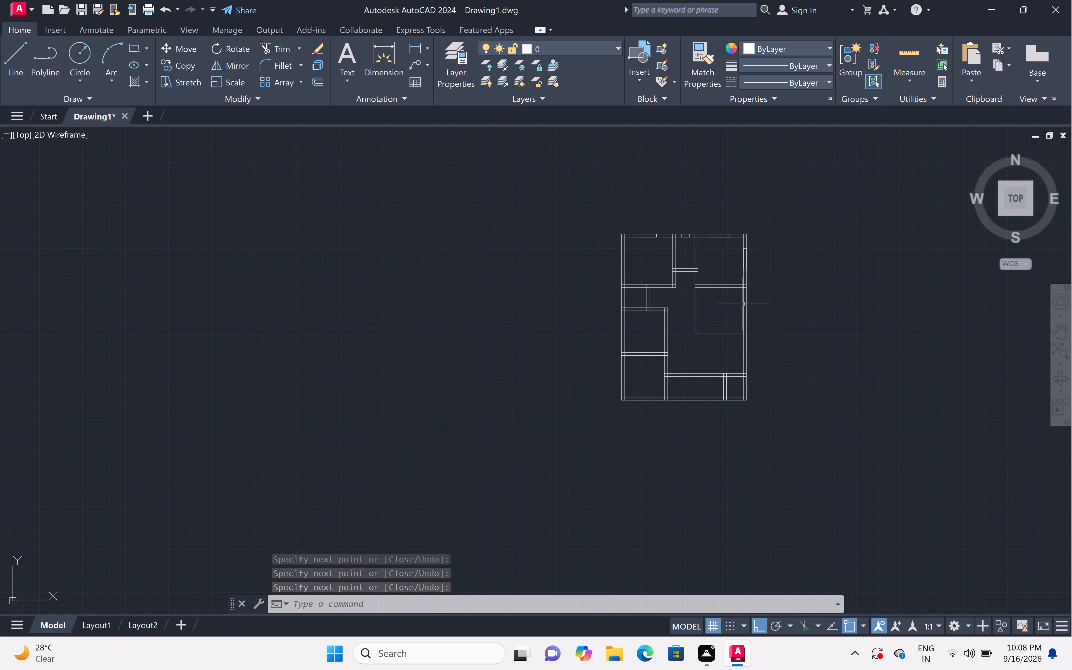
scroll(743, 304, "up", 4)
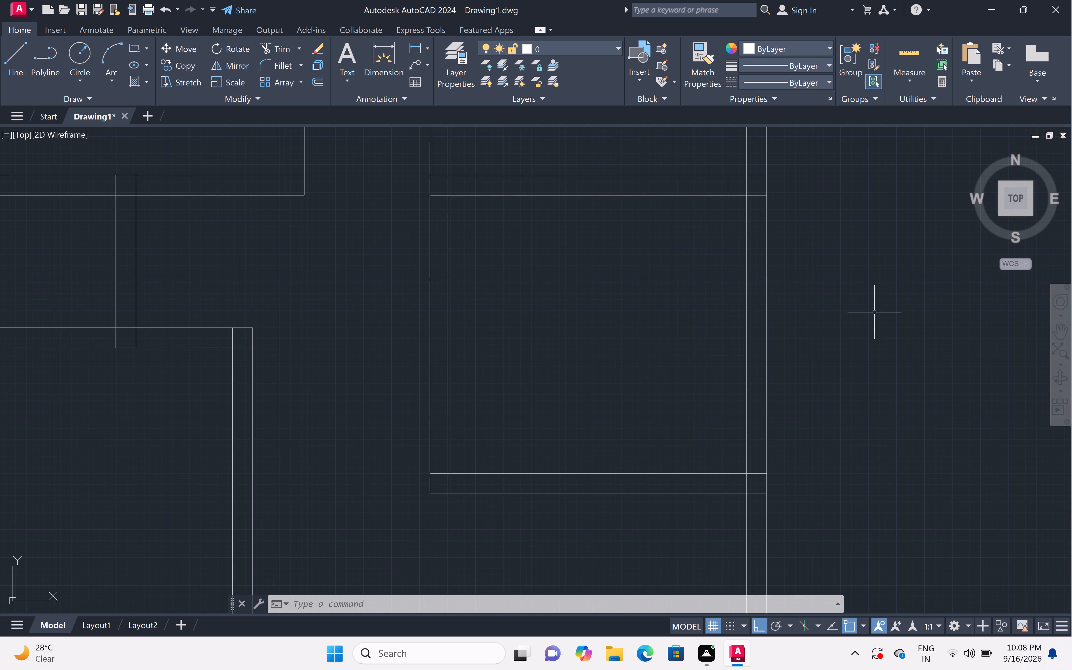
type("l")
key("space")
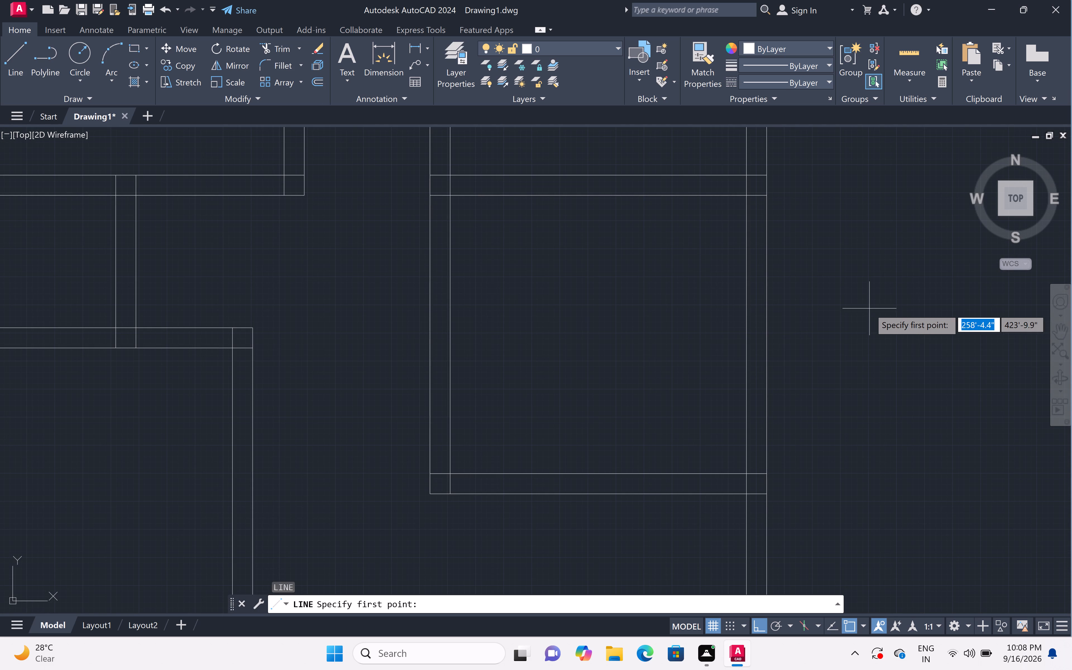
double_click(747, 269)
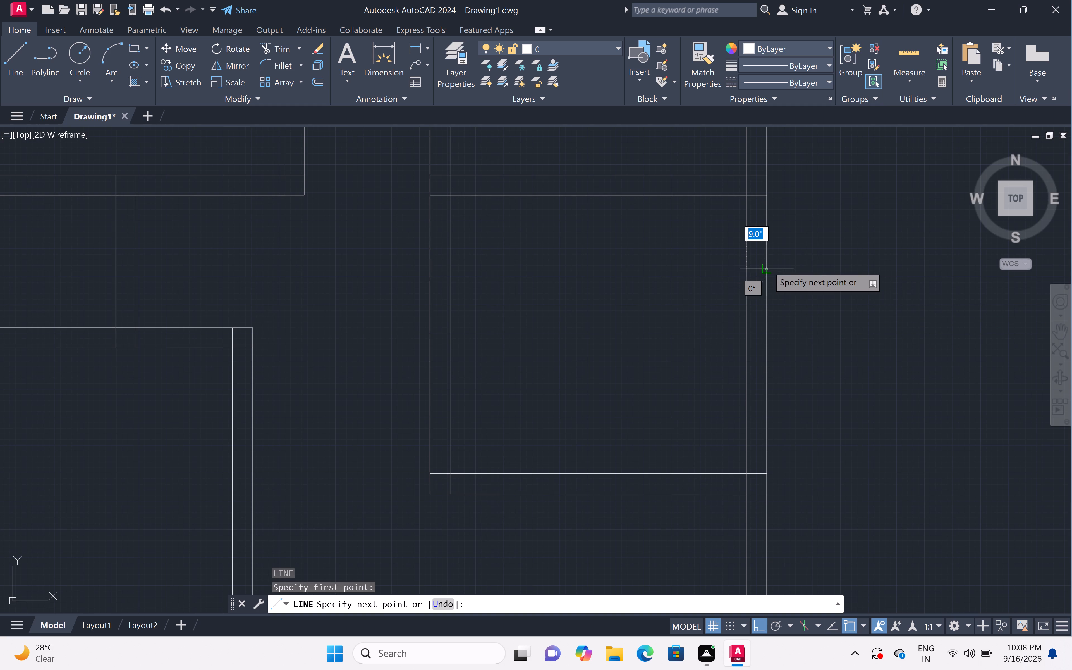
left_click(767, 266)
type("5'")
key("space")
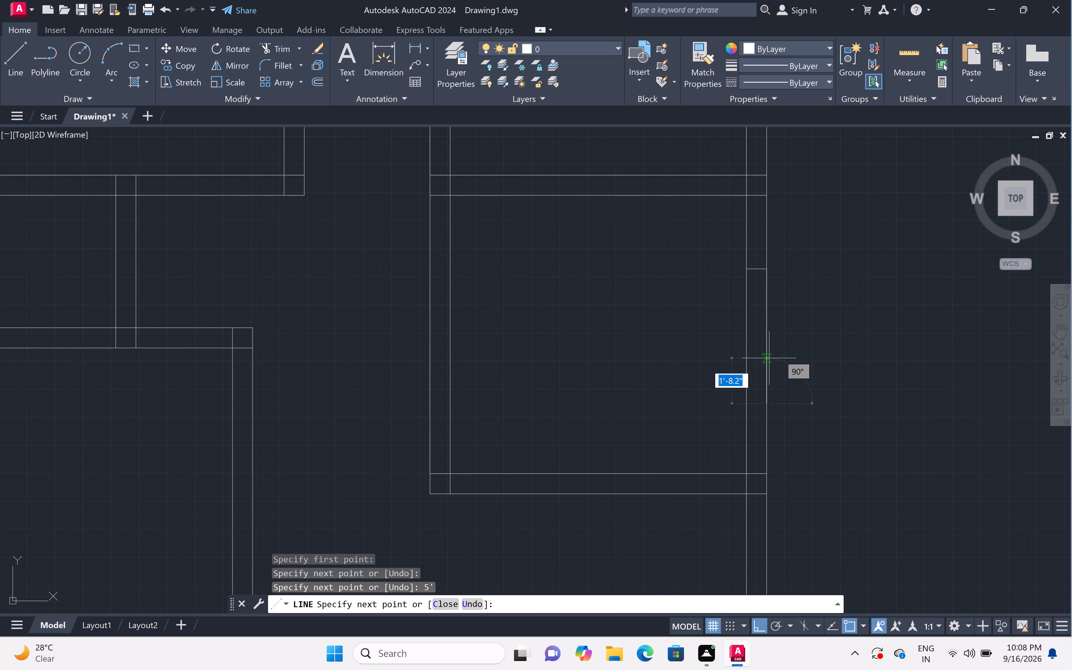
left_click(745, 407)
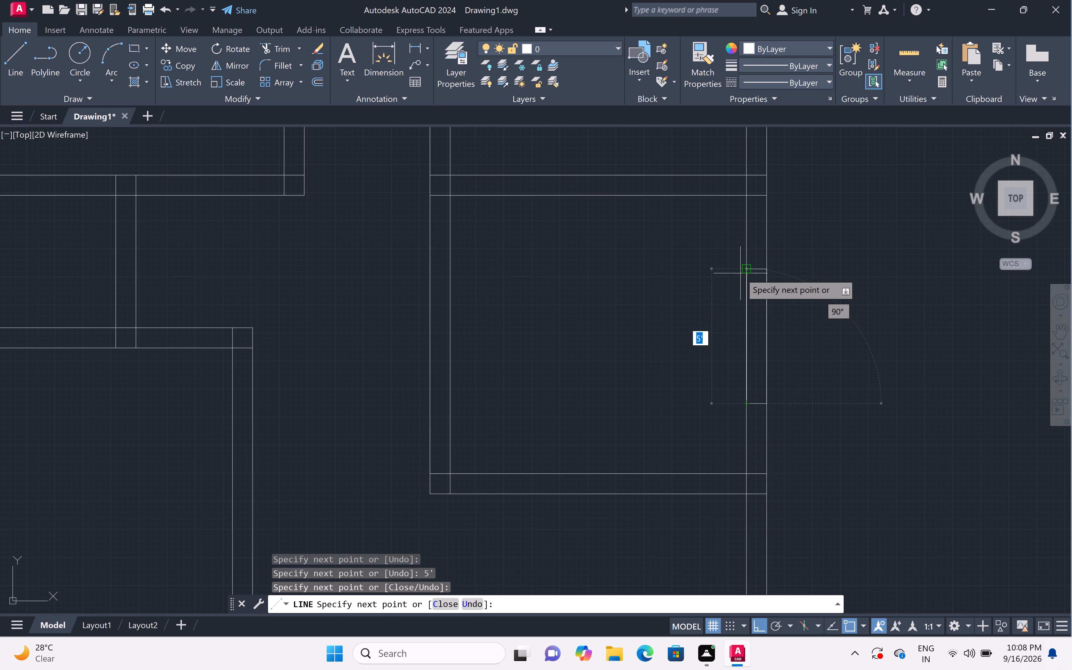
left_click(745, 272)
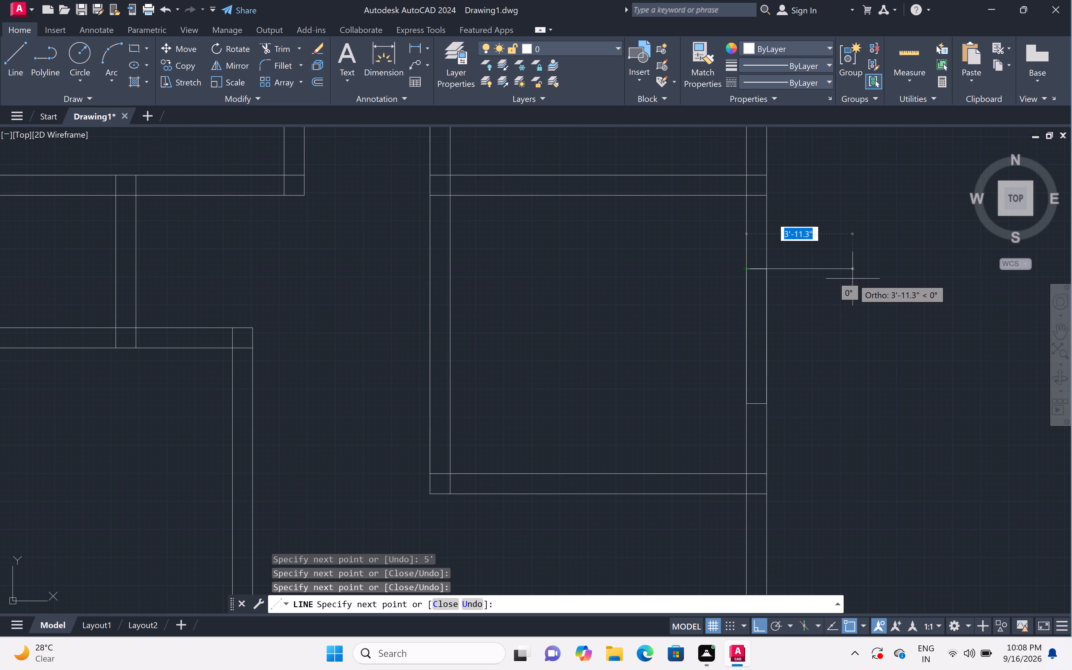
key("space")
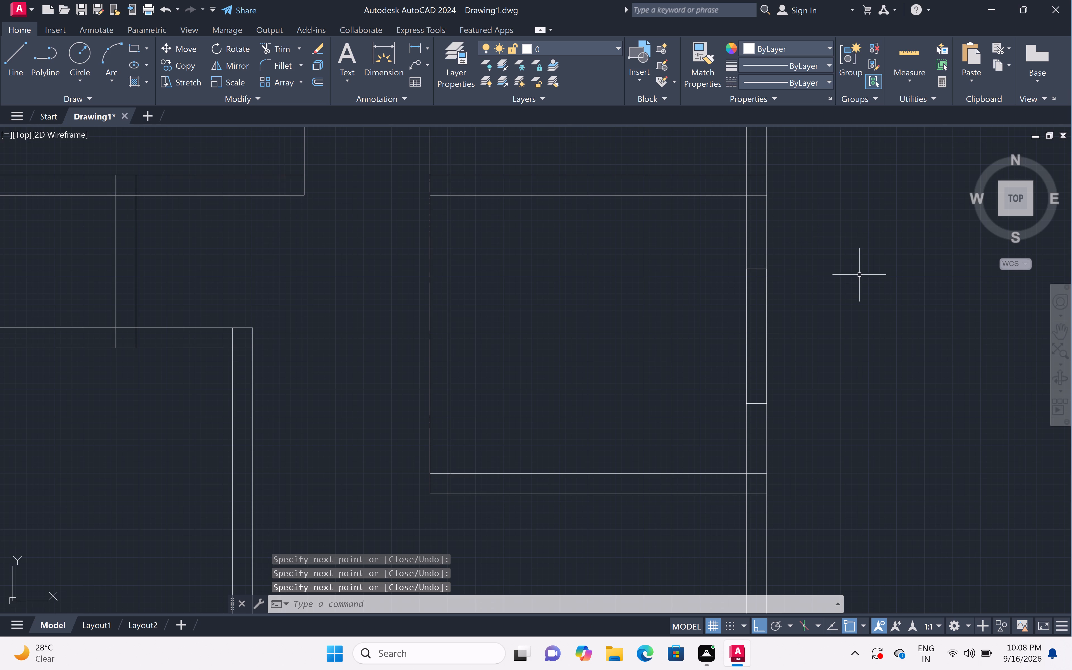
Draw a 5' long rectangular window outline in the right outer wall between the middle-right room and the bottom strip.
scroll(860, 276, "down", 3)
scroll(848, 397, "up", 2)
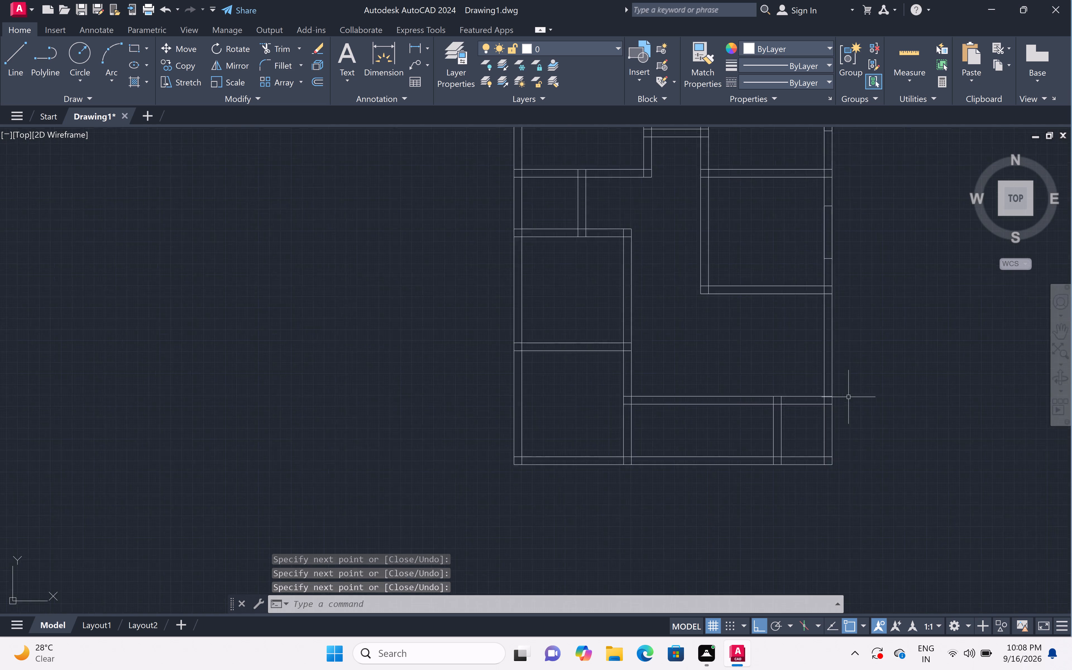
scroll(848, 397, "up", 1)
scroll(848, 380, "down", 1)
scroll(849, 324, "up", 1)
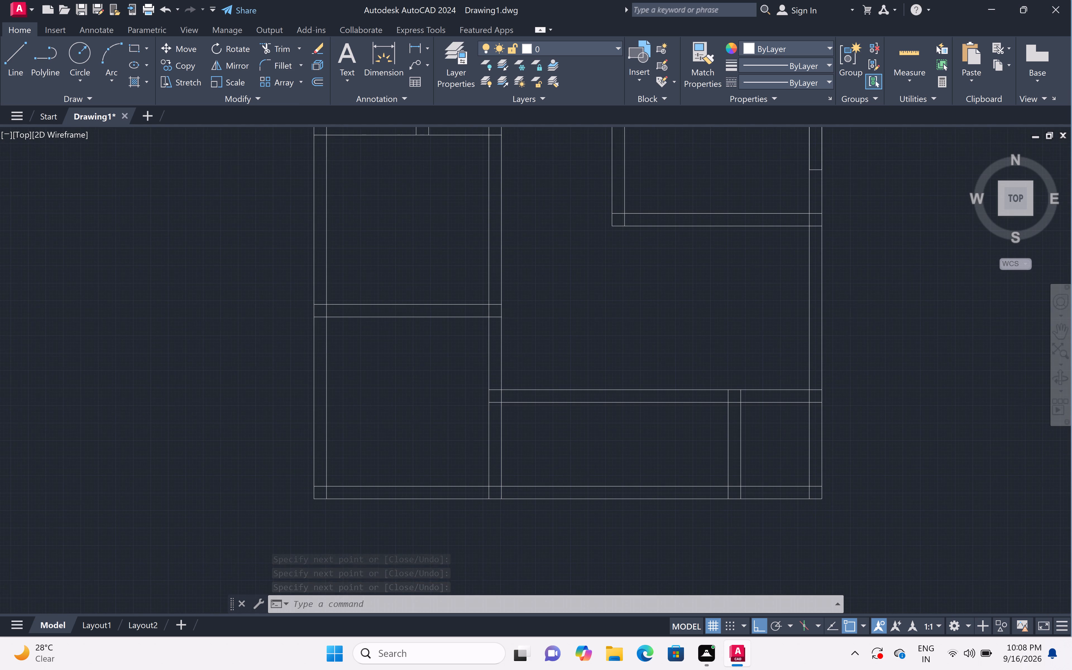
type("l")
key("space")
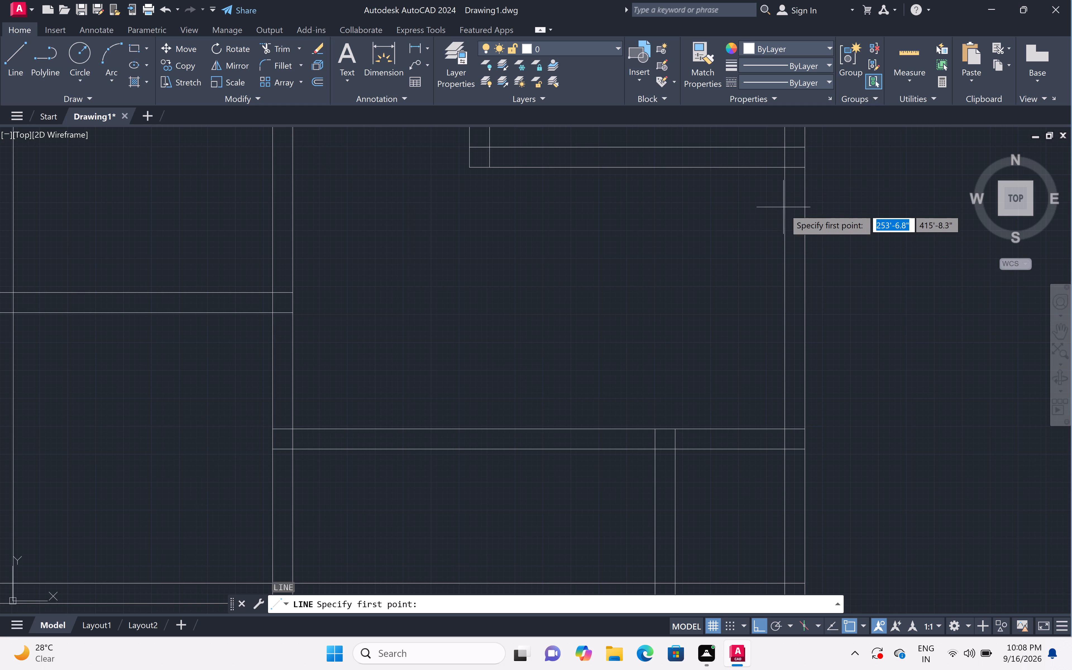
left_click(786, 219)
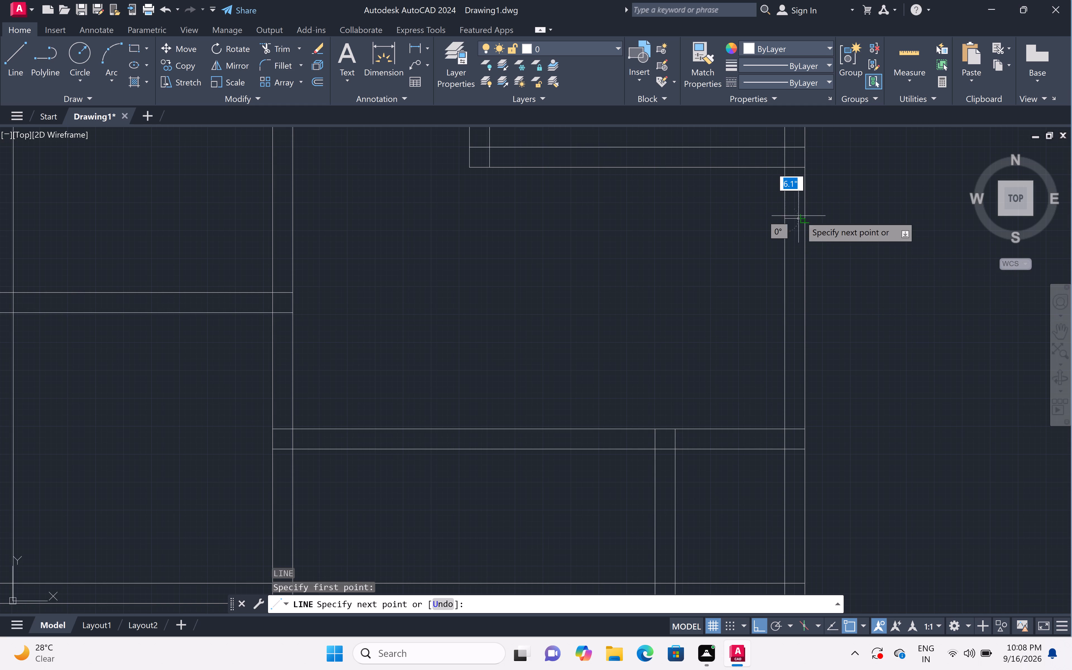
left_click(807, 216)
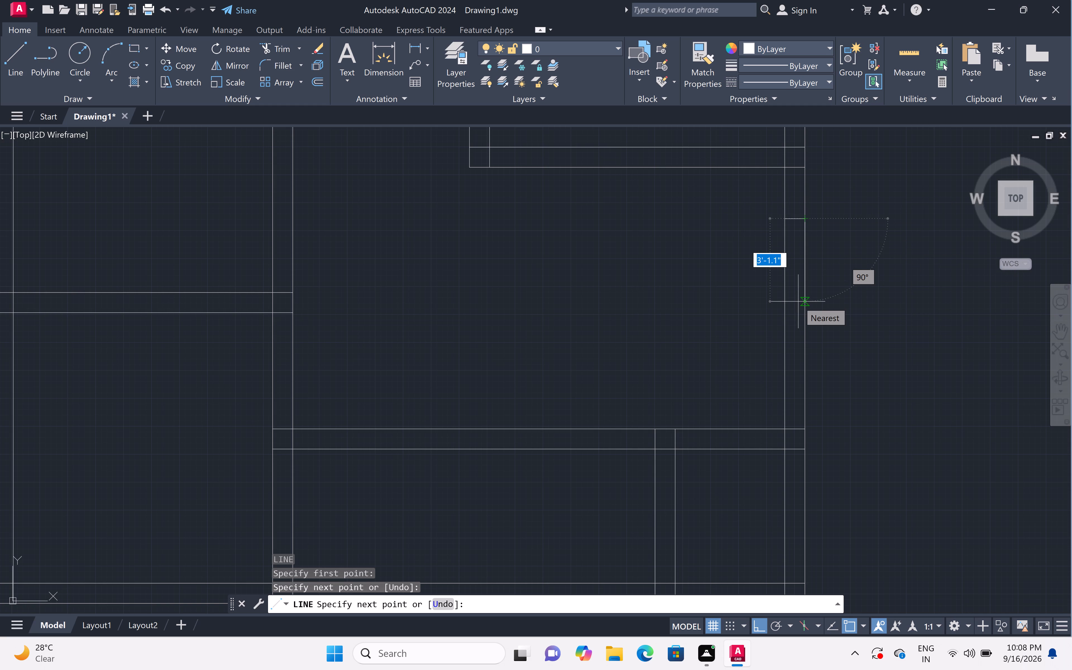
type("5'")
key("space")
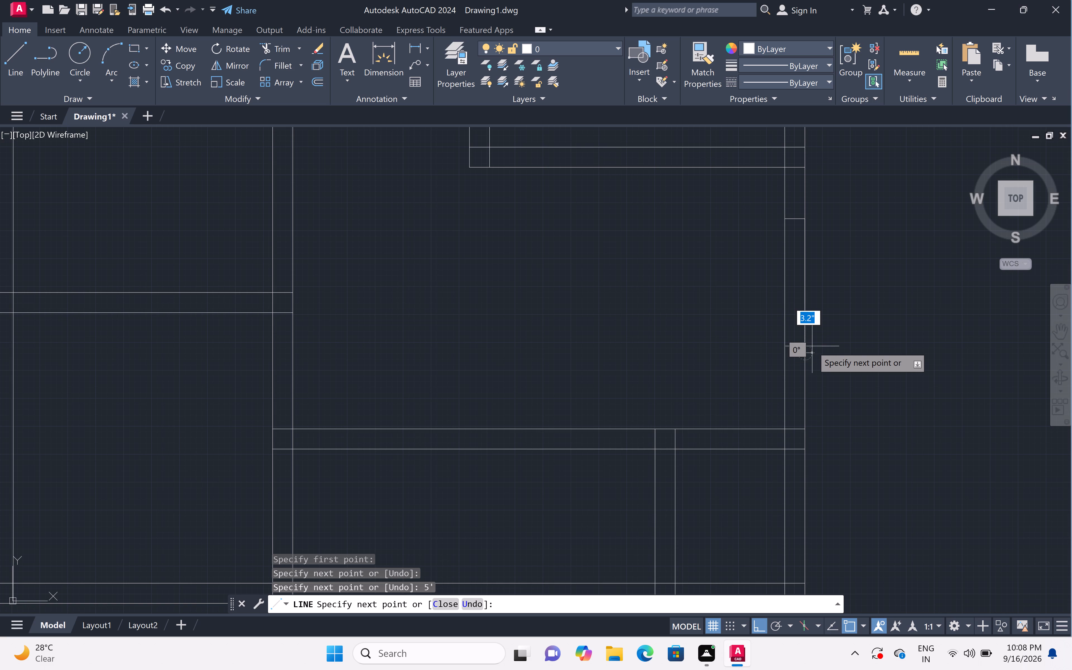
double_click(781, 350)
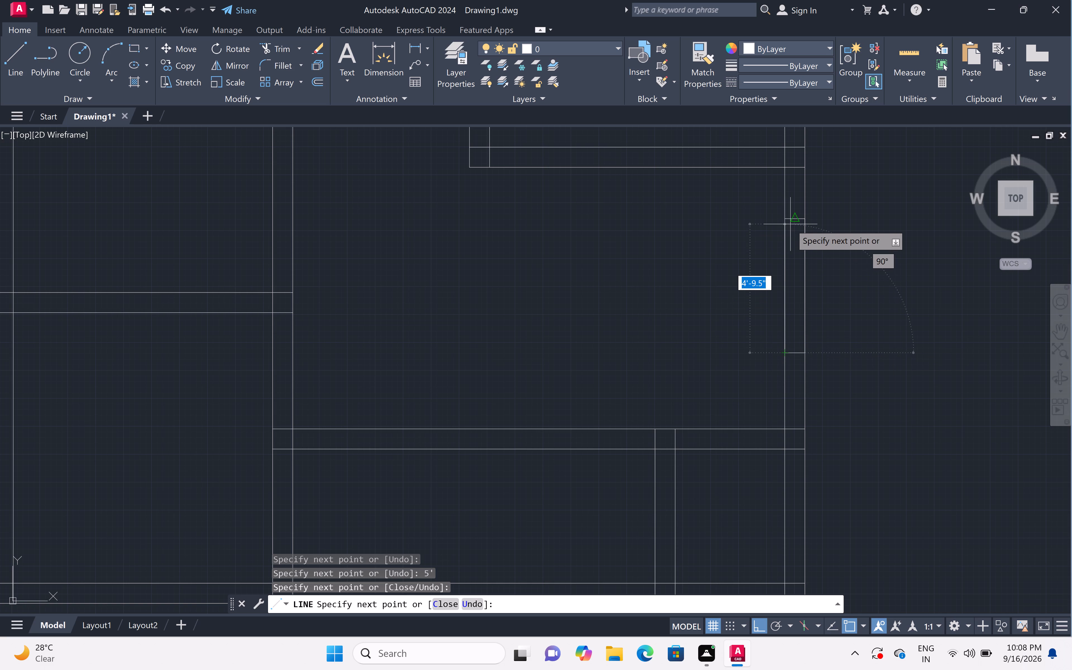
double_click(785, 216)
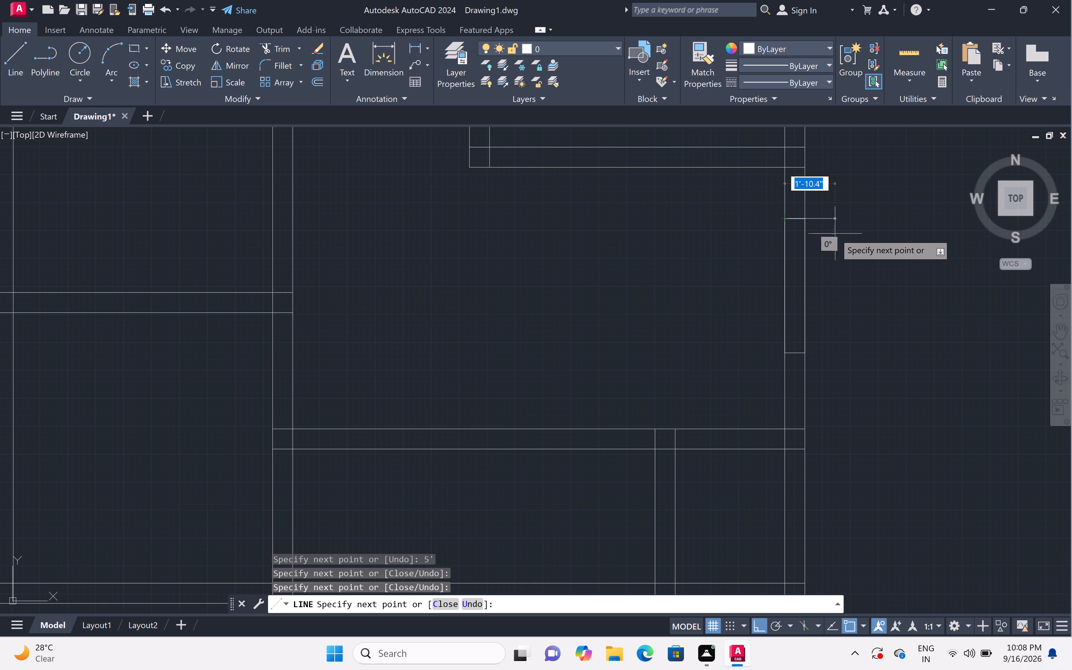
key("Escape")
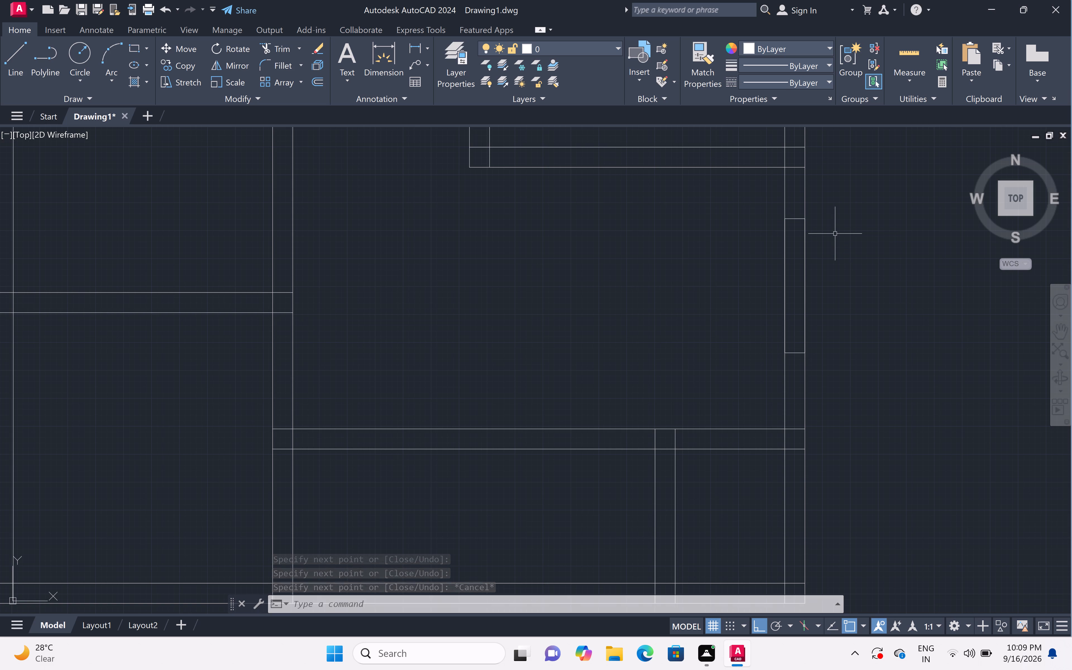
Draw a rectangular opening outline about 3'-5.5" long across the bottom wall's thickness below the small bottom-right room.
middle_click_drag(835, 235, 787, 307)
right_click_drag(128, 669, 113, 669)
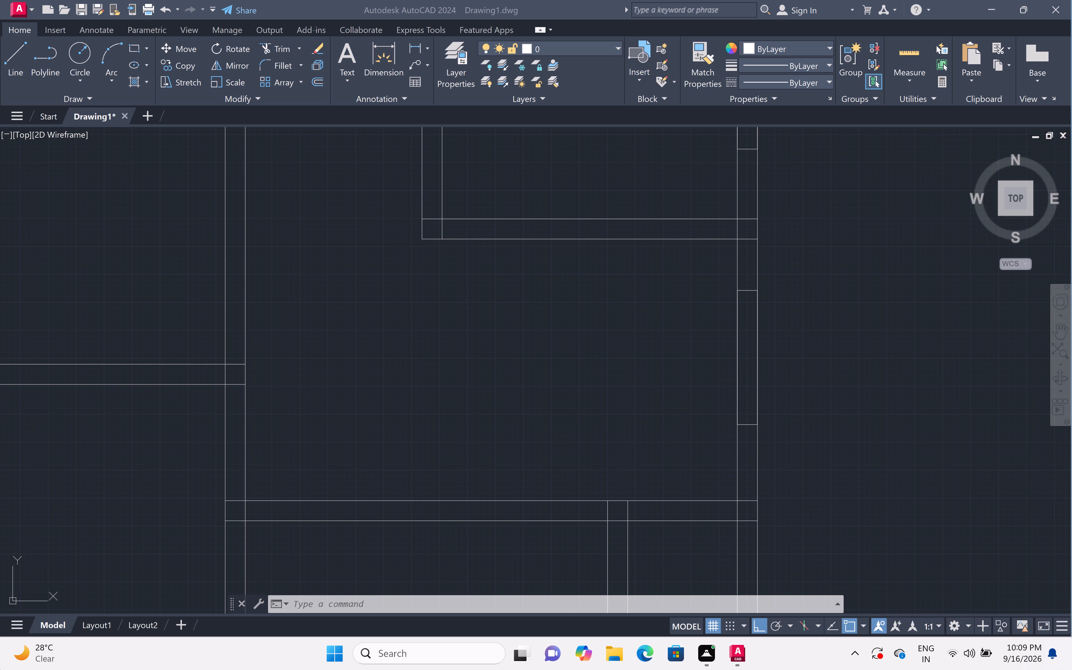
scroll(430, 416, "down", 2)
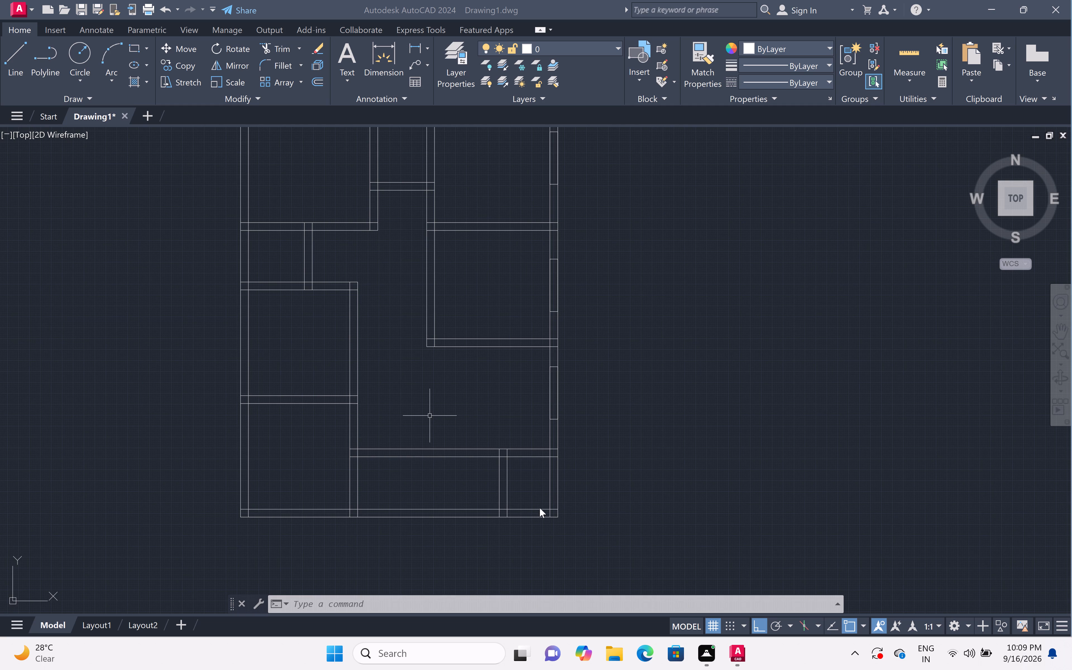
left_click(430, 414)
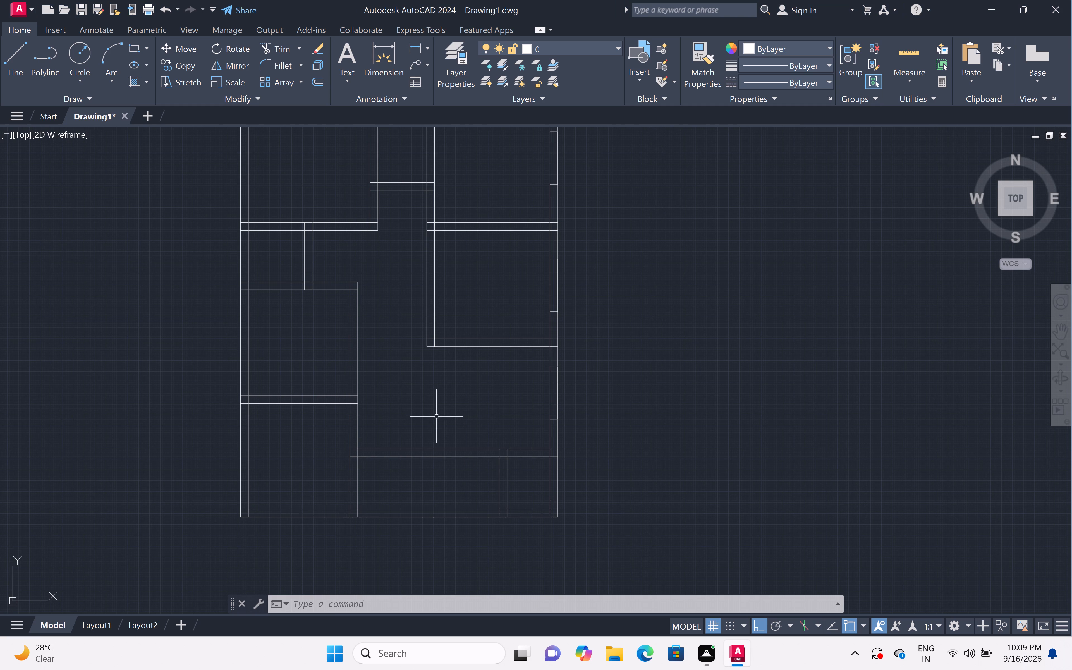
scroll(544, 515, "up", 3)
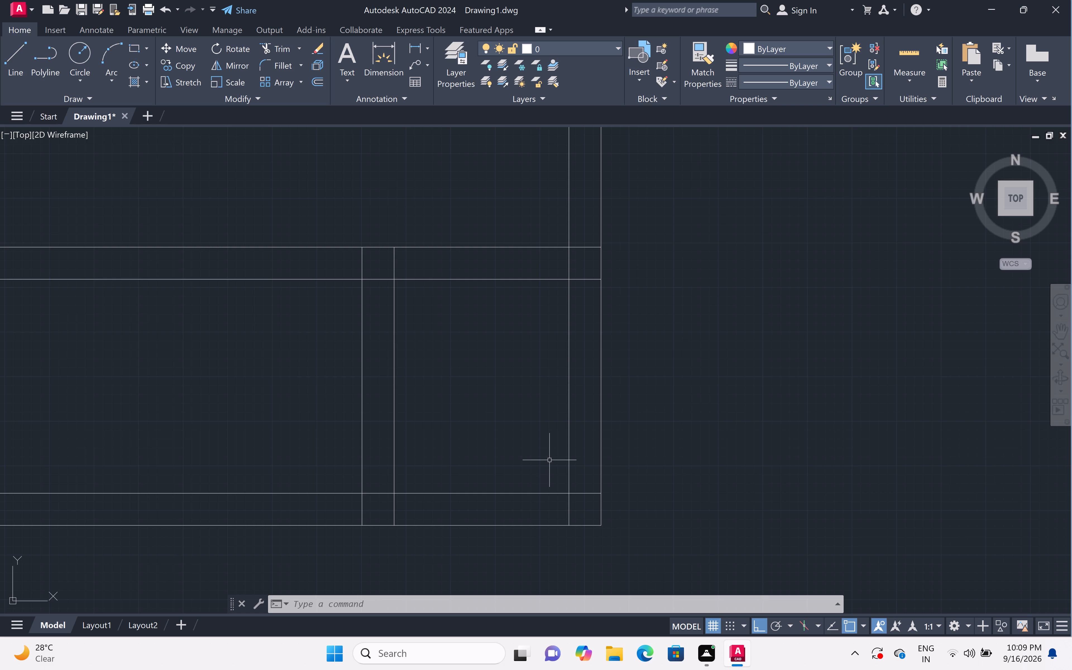
type("l")
key("space")
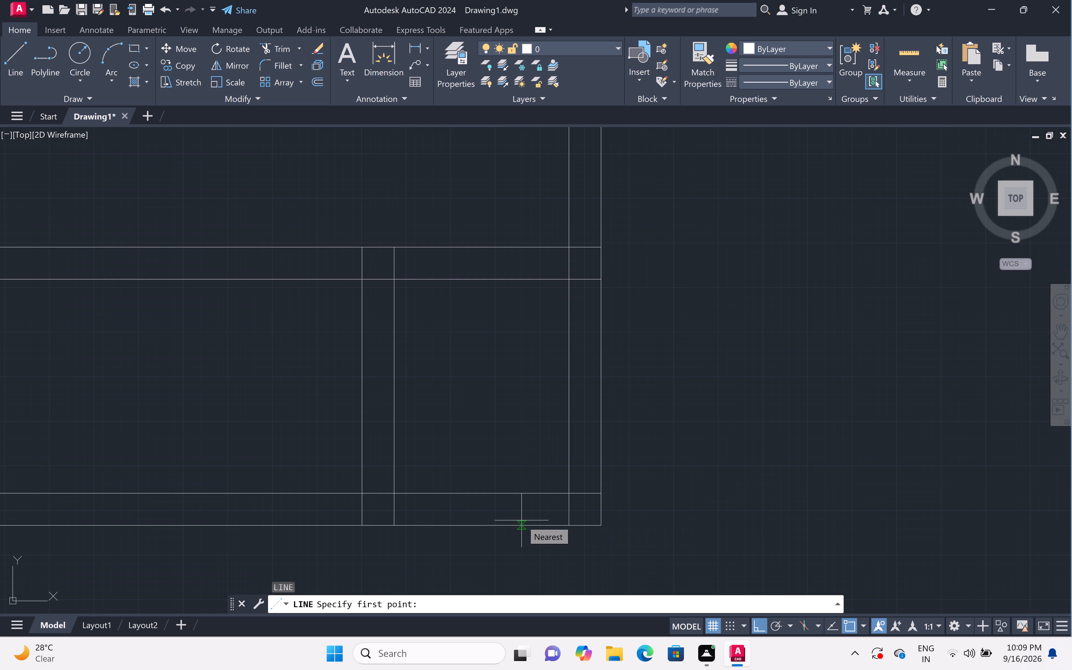
left_click(554, 494)
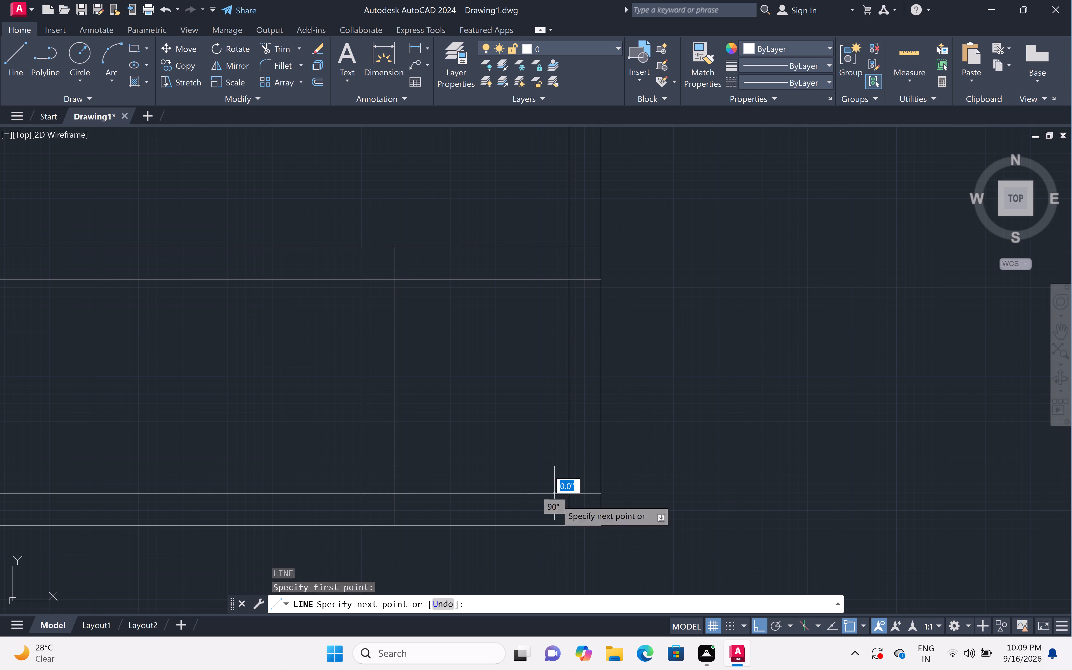
double_click(554, 523)
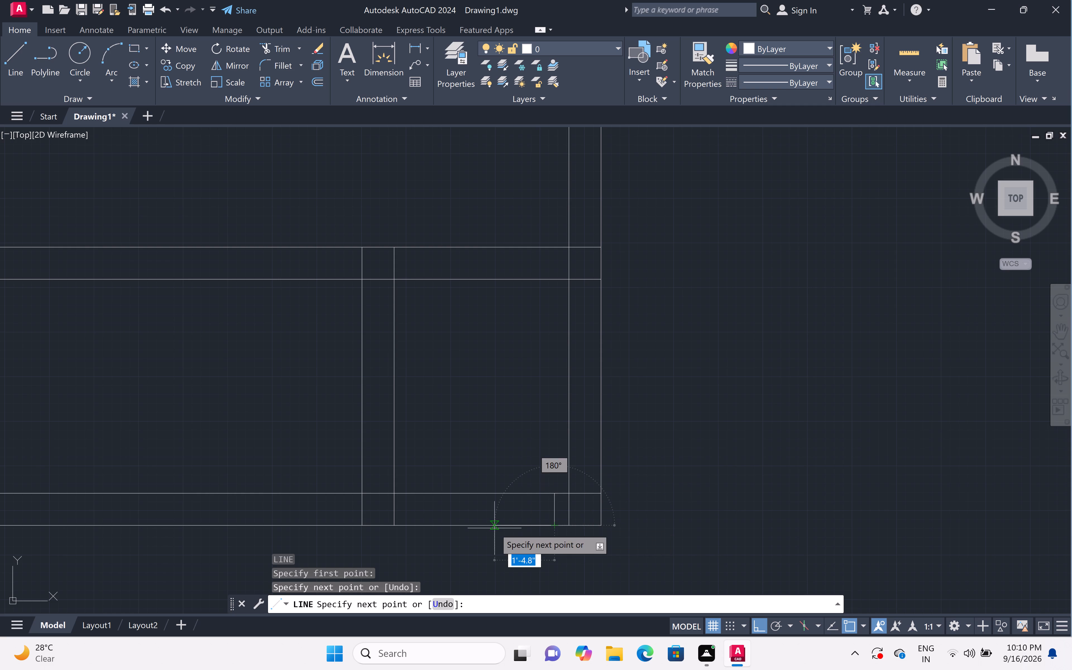
left_click(405, 524)
double_click(407, 496)
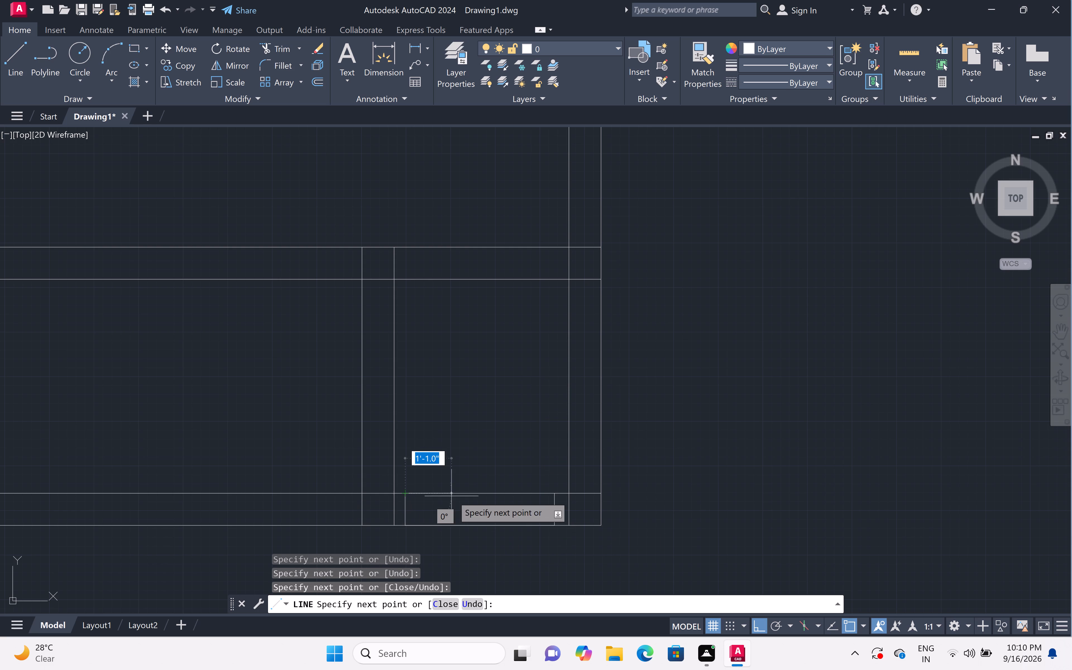
left_click(555, 494)
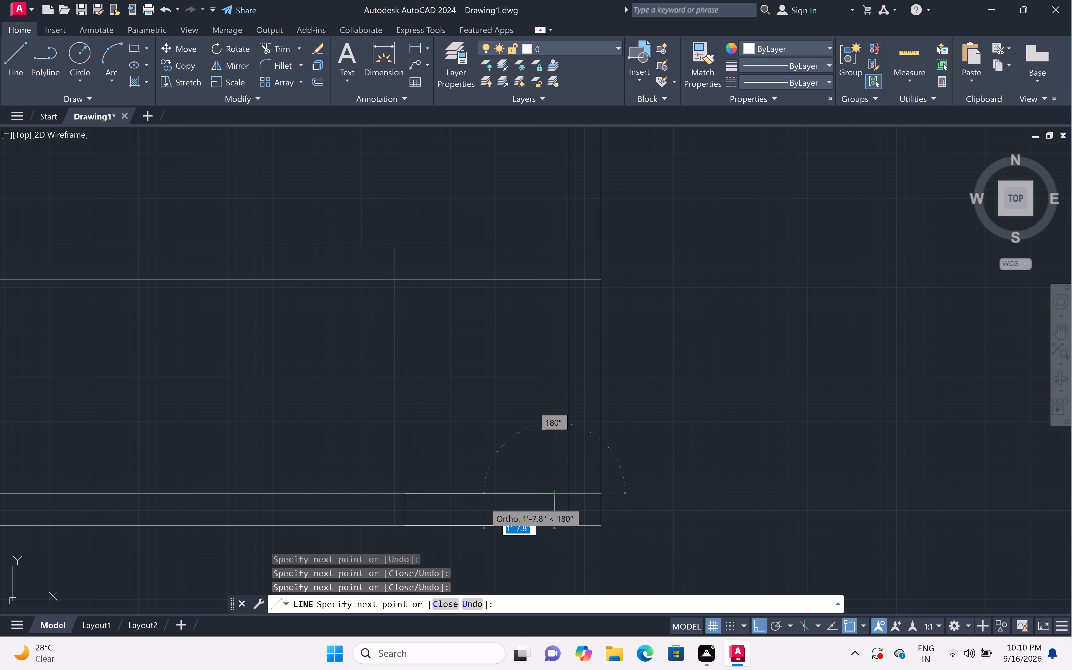
Draw a 5' long rectangular window outline across the thickness of the horizontal wall above the bottom strip, near its left end.
key("space")
scroll(489, 502, "down", 2)
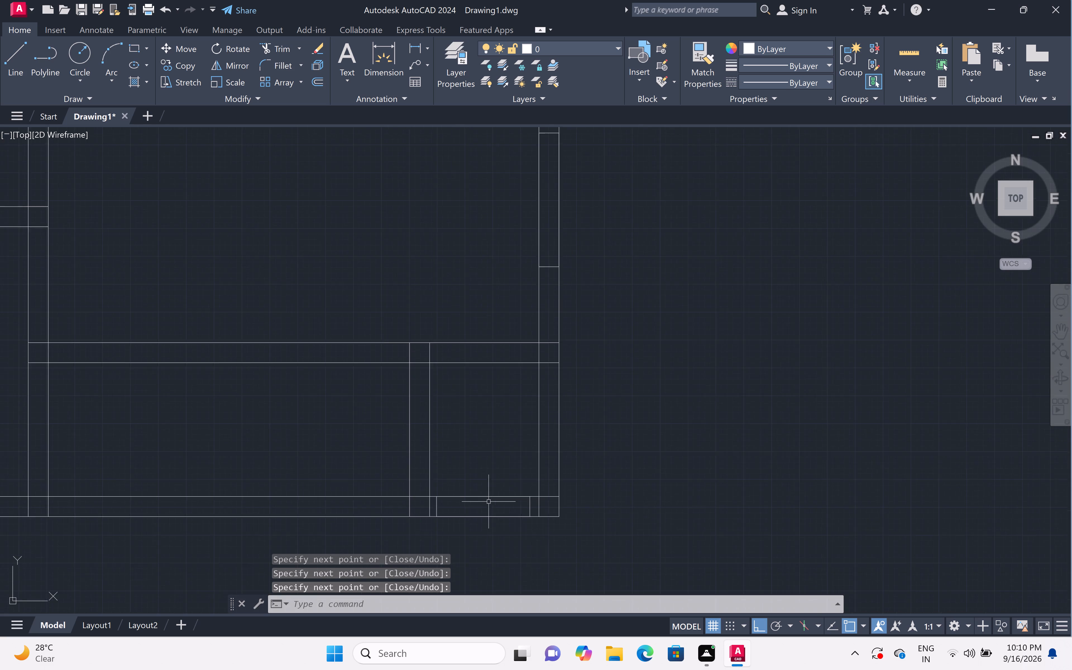
scroll(489, 502, "down", 1)
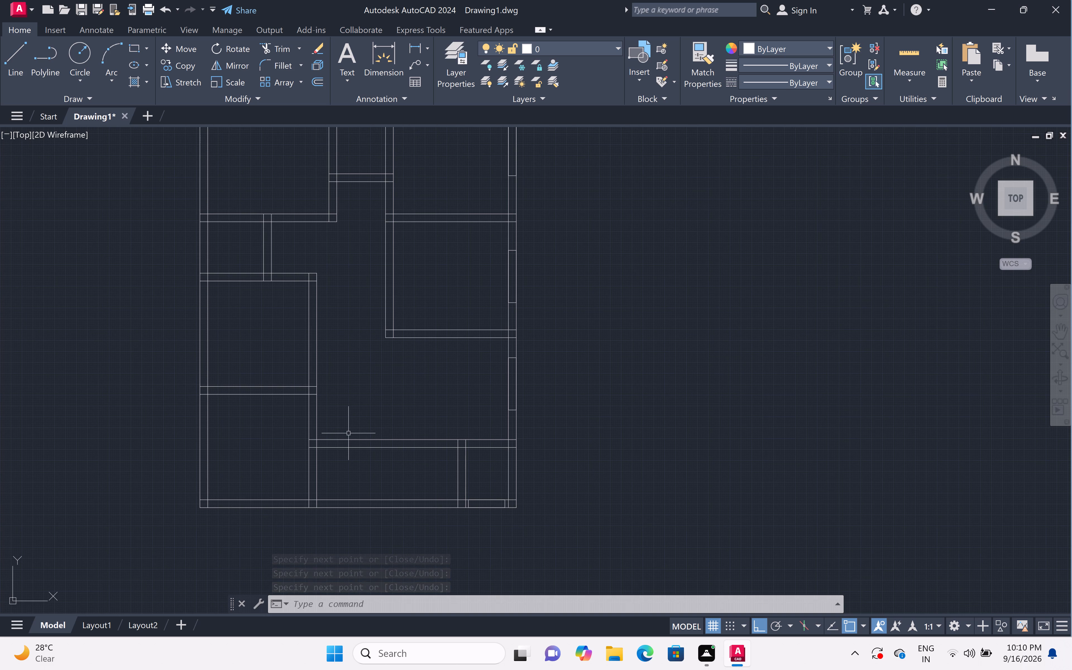
scroll(348, 433, "up", 2)
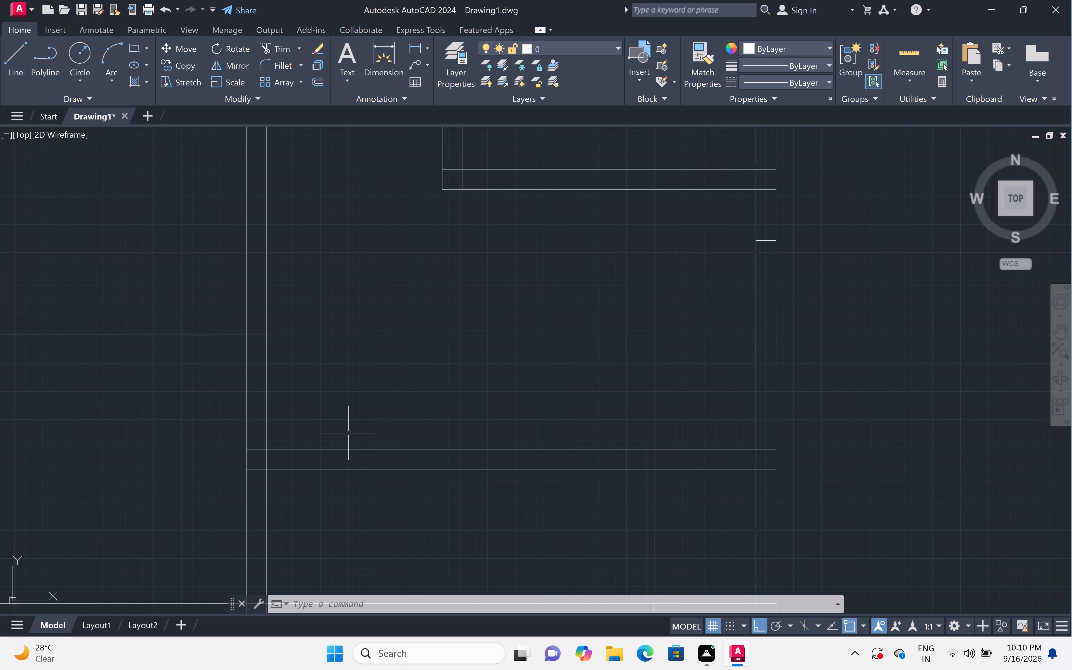
type("l")
key("space")
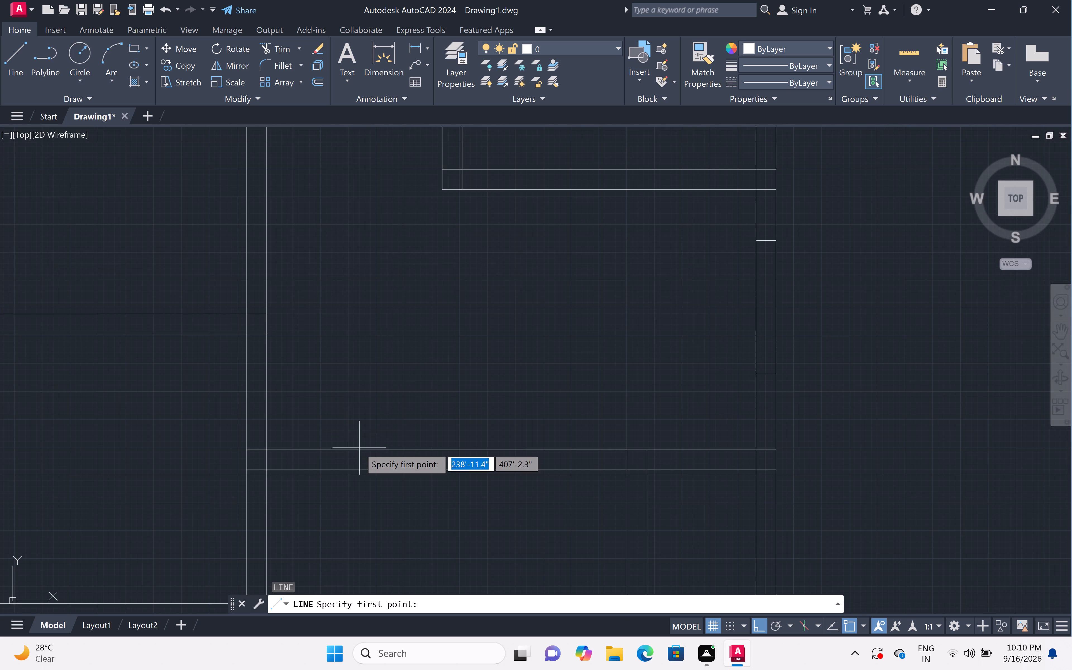
double_click(329, 449)
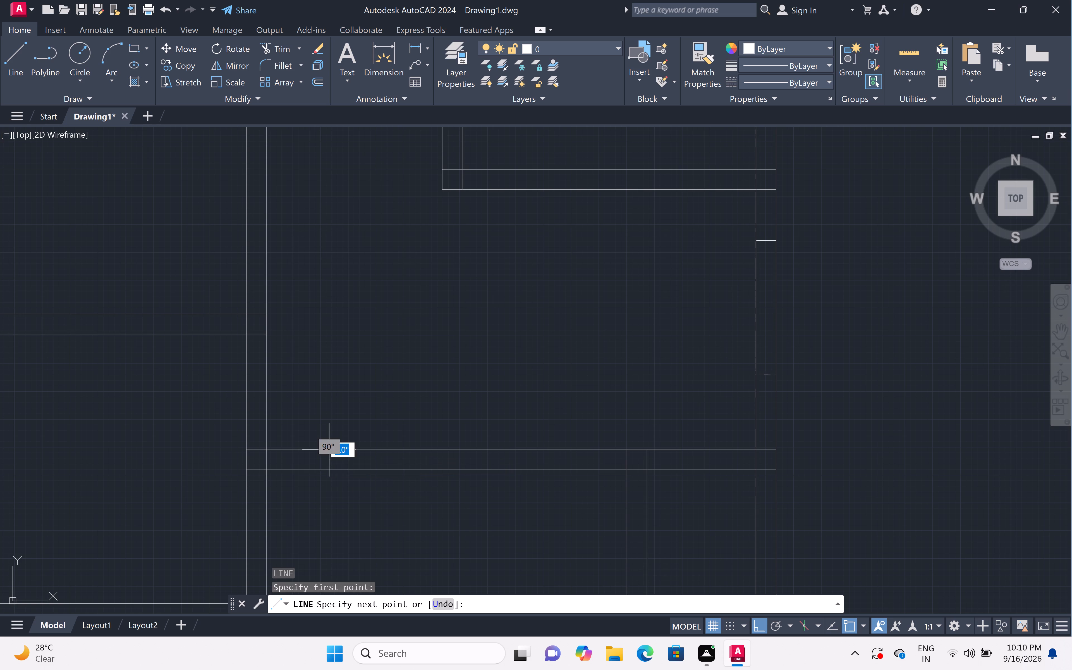
left_click(326, 471)
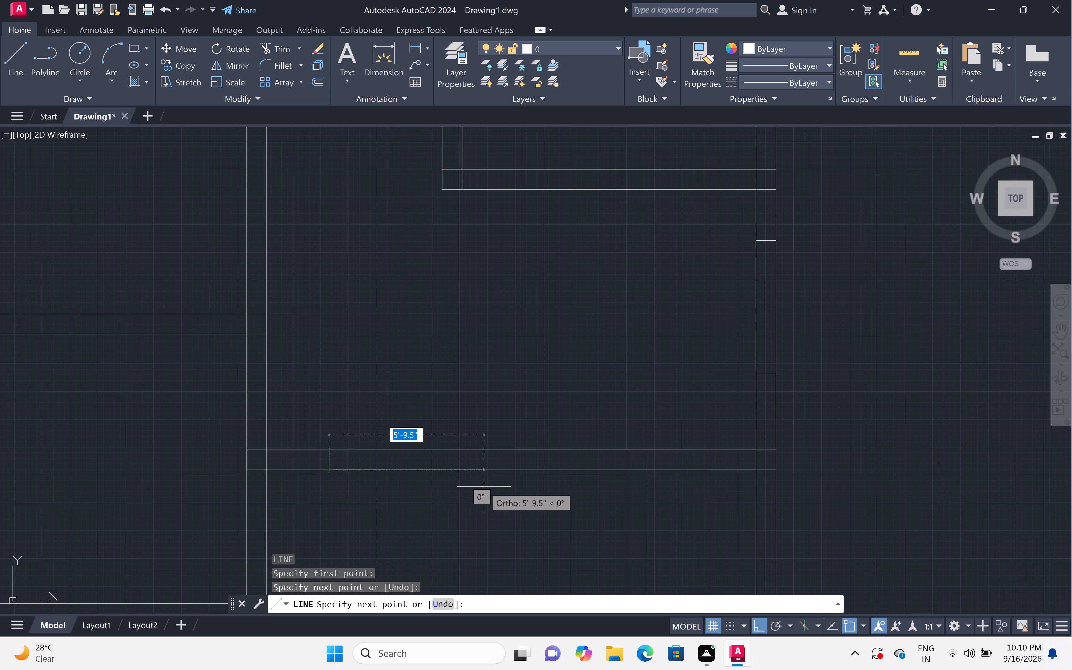
type("5'")
key("space")
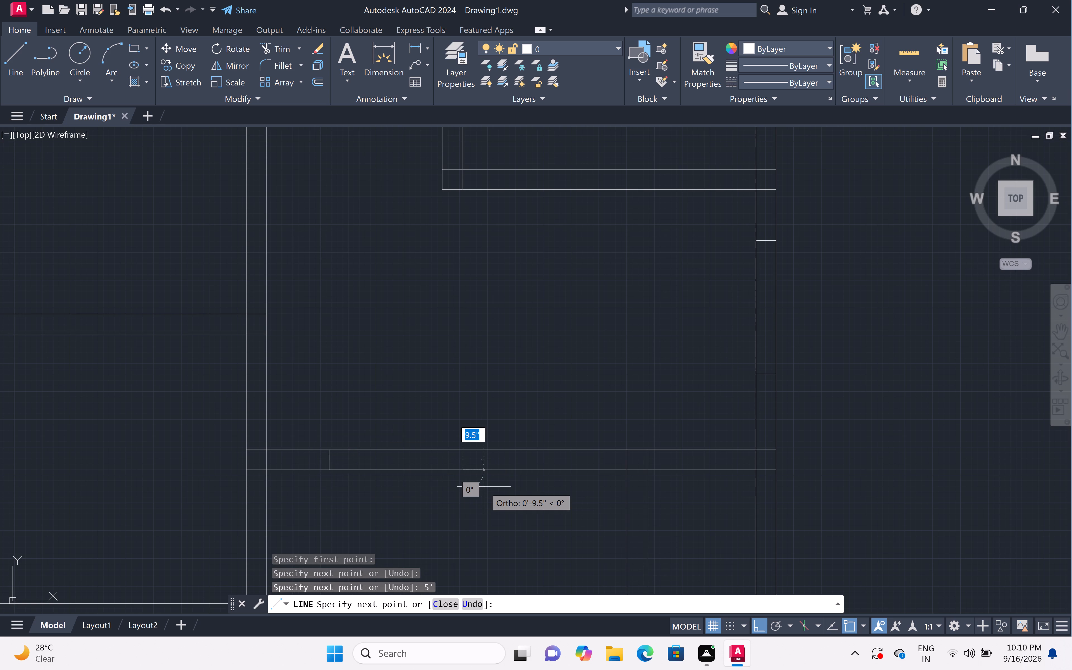
left_click(460, 450)
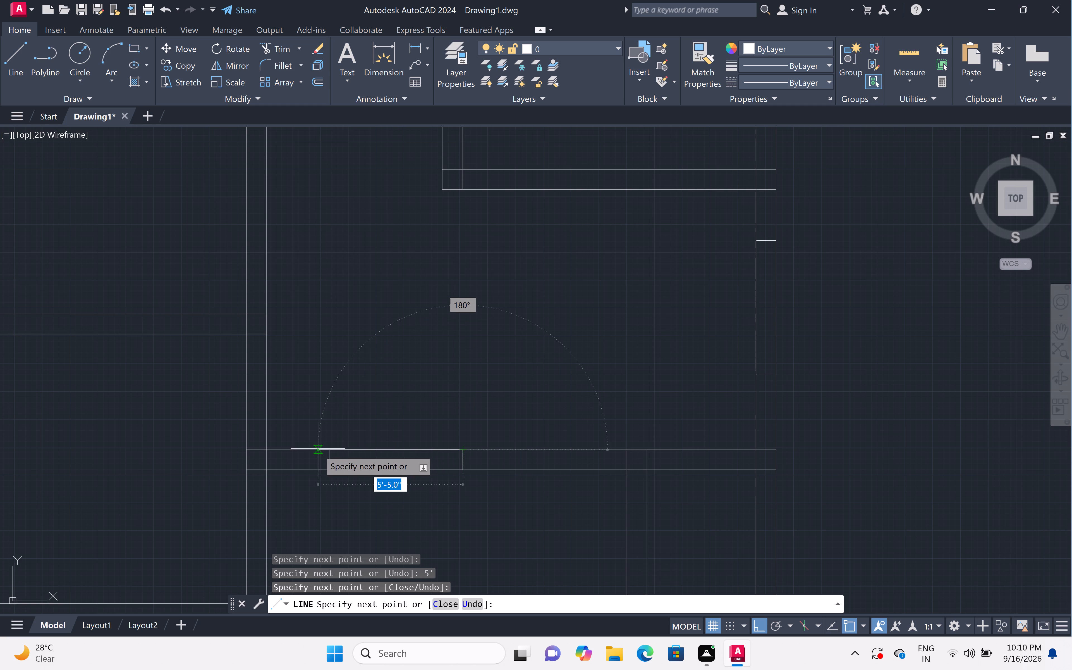
left_click(327, 451)
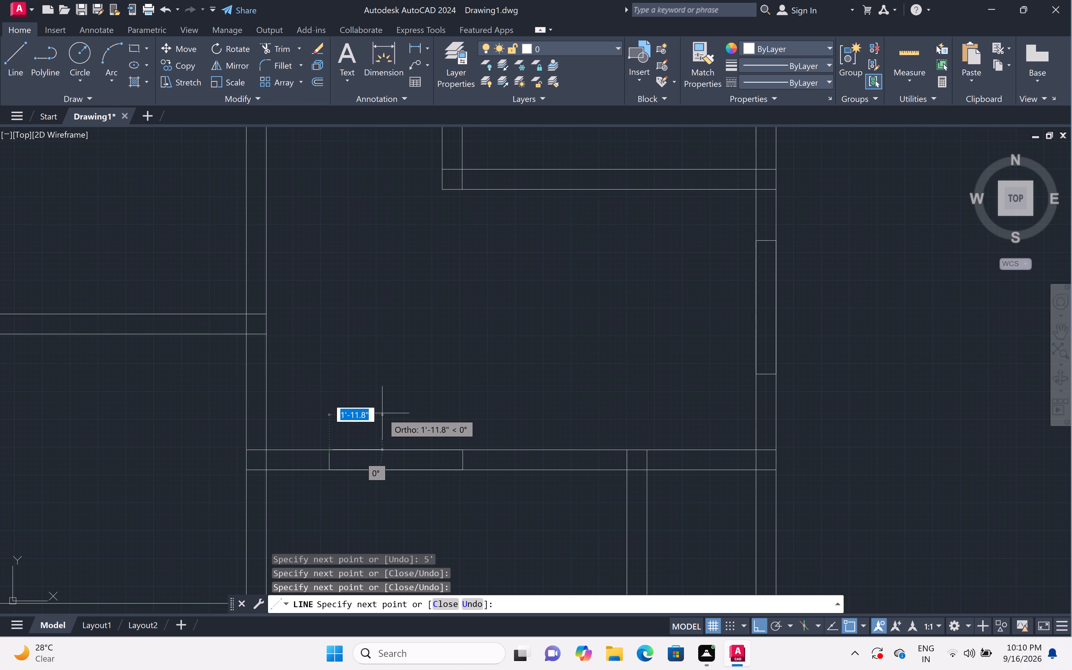
key("space")
Draw a 5' long rectangular window outline across the thickness of the bottom-left room's bottom outer wall.
scroll(428, 408, "down", 3)
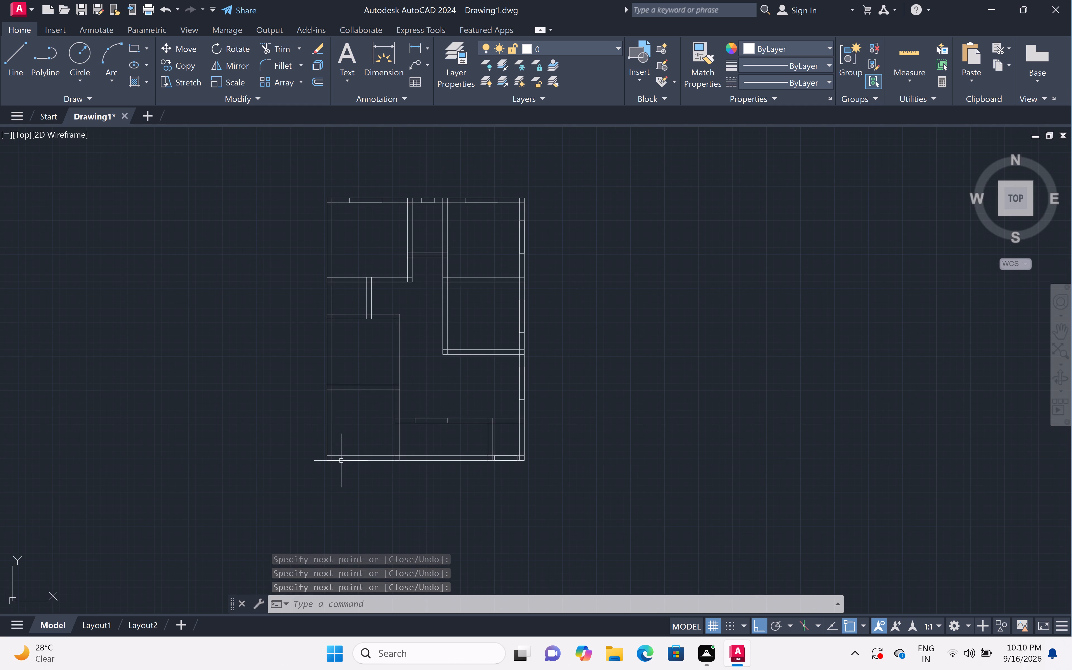
scroll(343, 457, "up", 3)
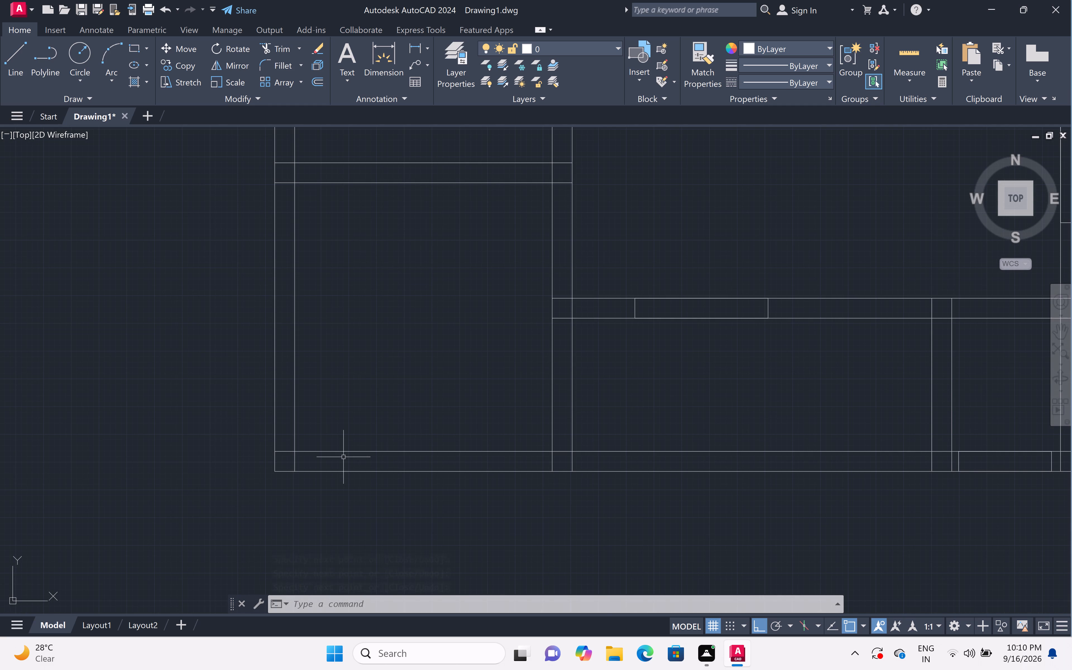
type("l")
key("space")
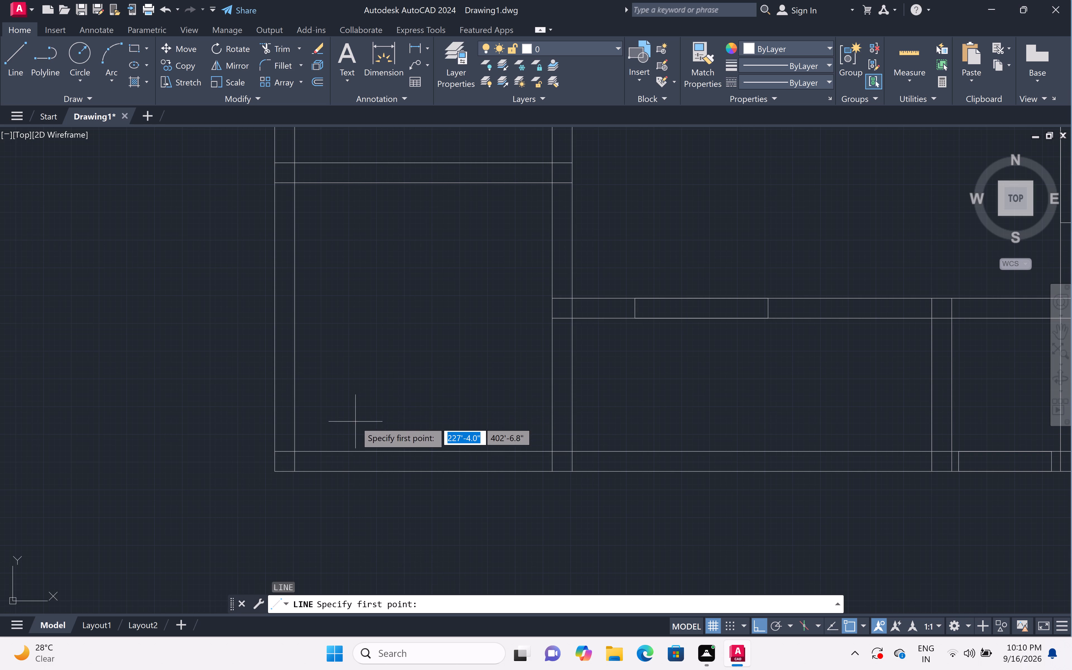
double_click(350, 451)
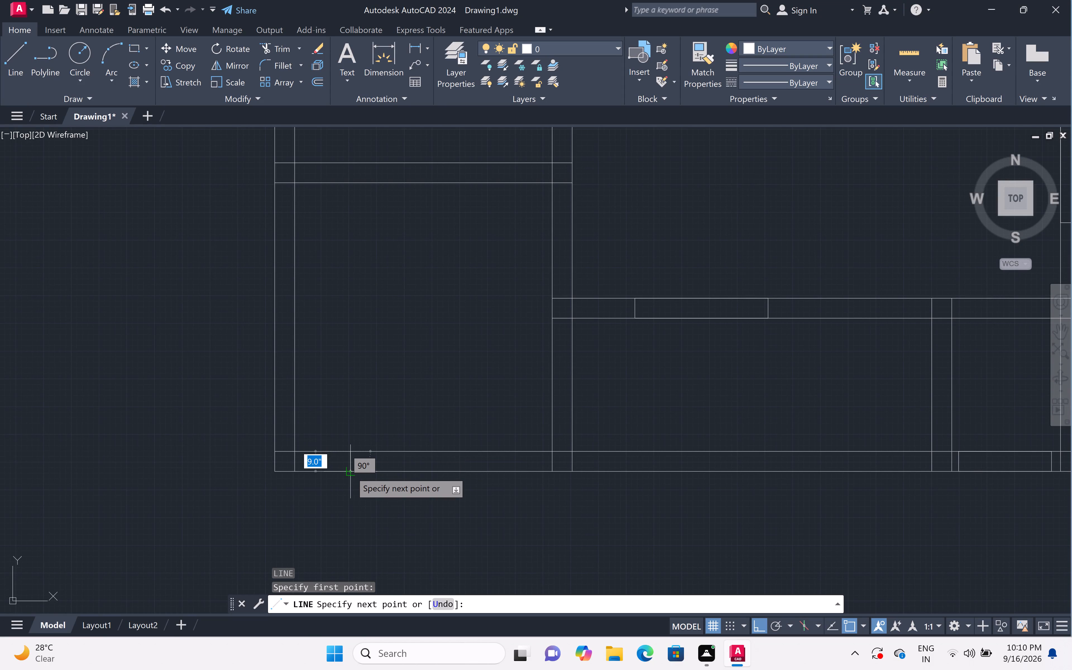
left_click(351, 470)
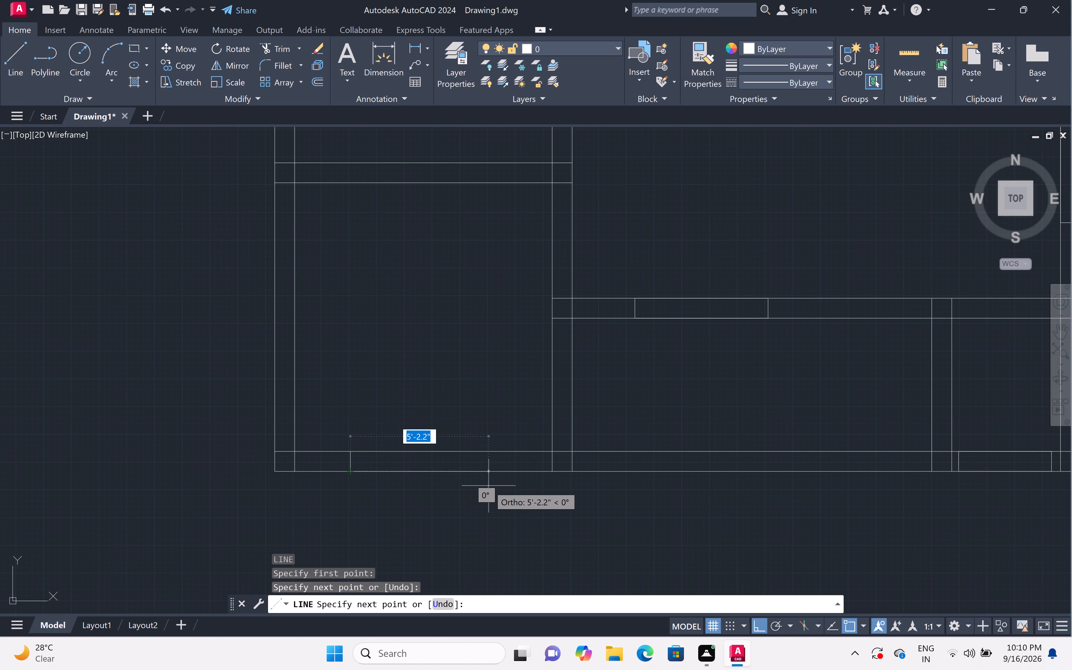
type("5'")
key("space")
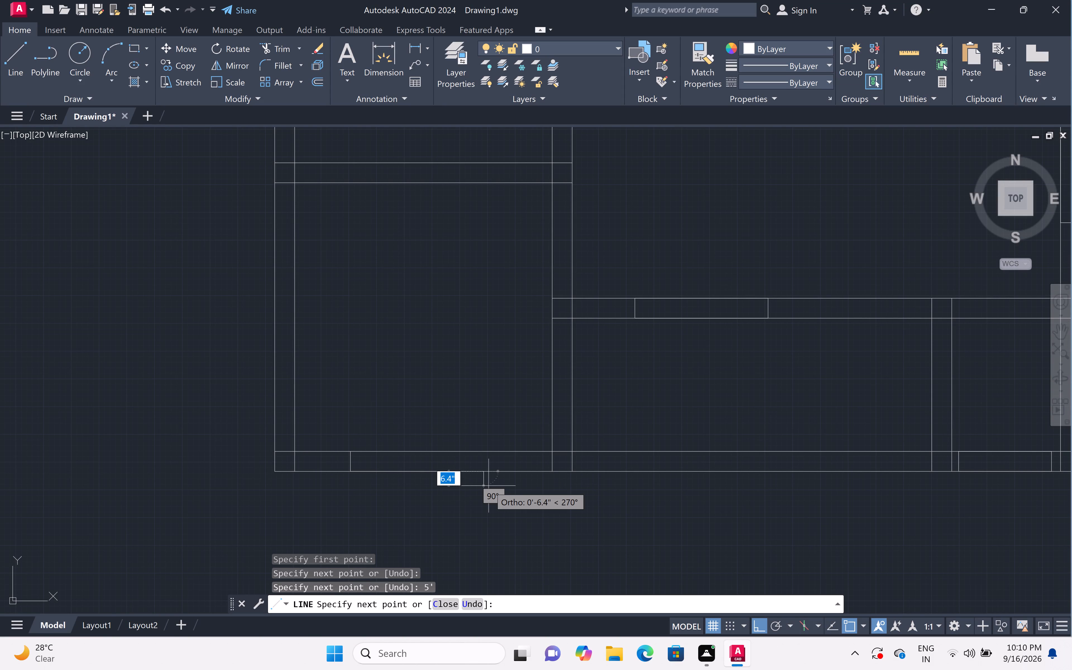
left_click(487, 453)
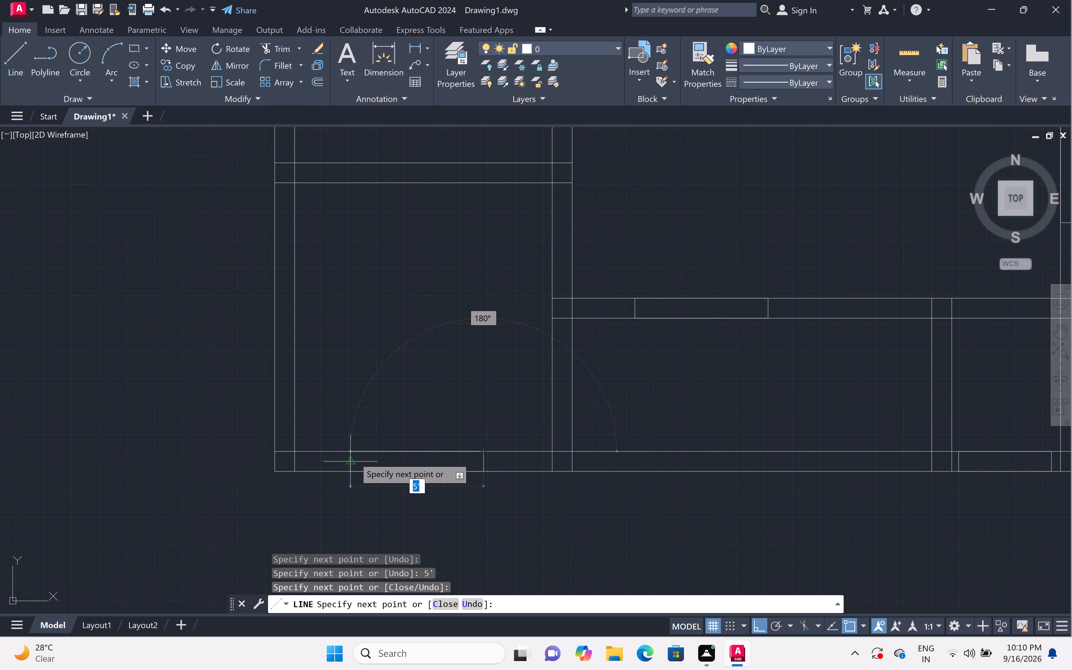
left_click(351, 449)
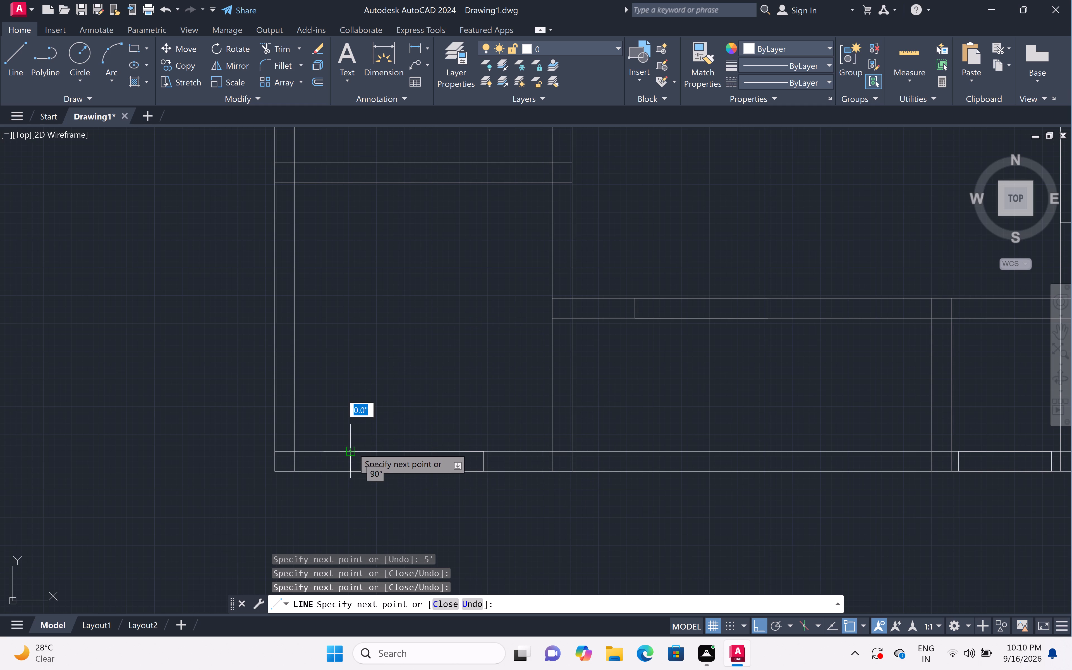
key("space")
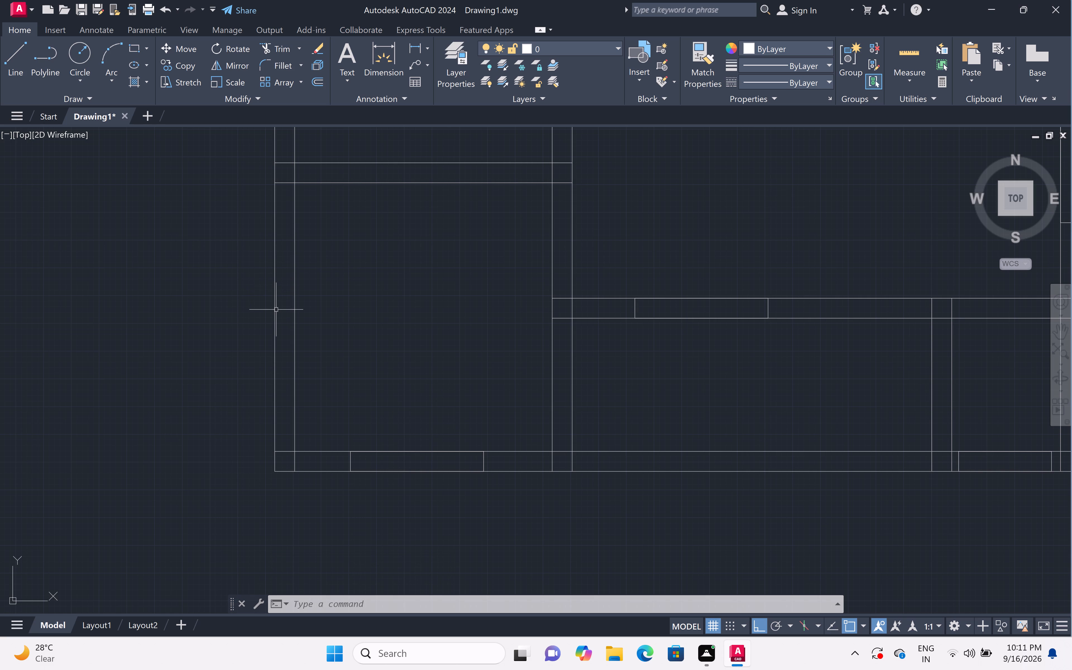
Draw a 3' long rectangular opening outline across the thickness of the bottom-left room's left outer wall, near the bottom corner.
key("apostrophe")
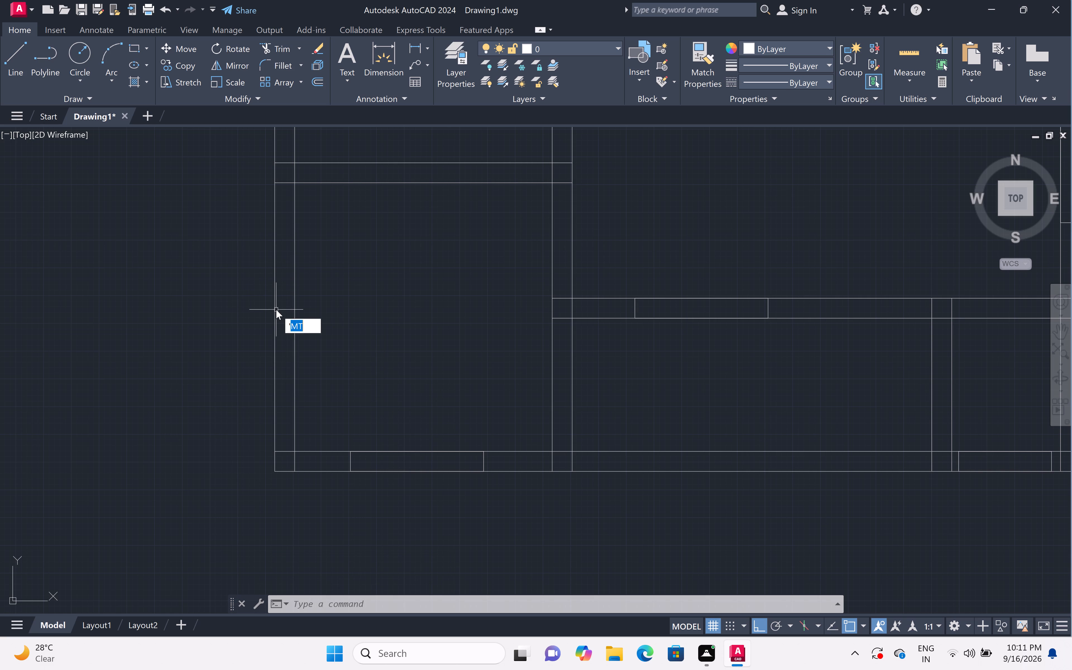
key("BackSpace")
key("l")
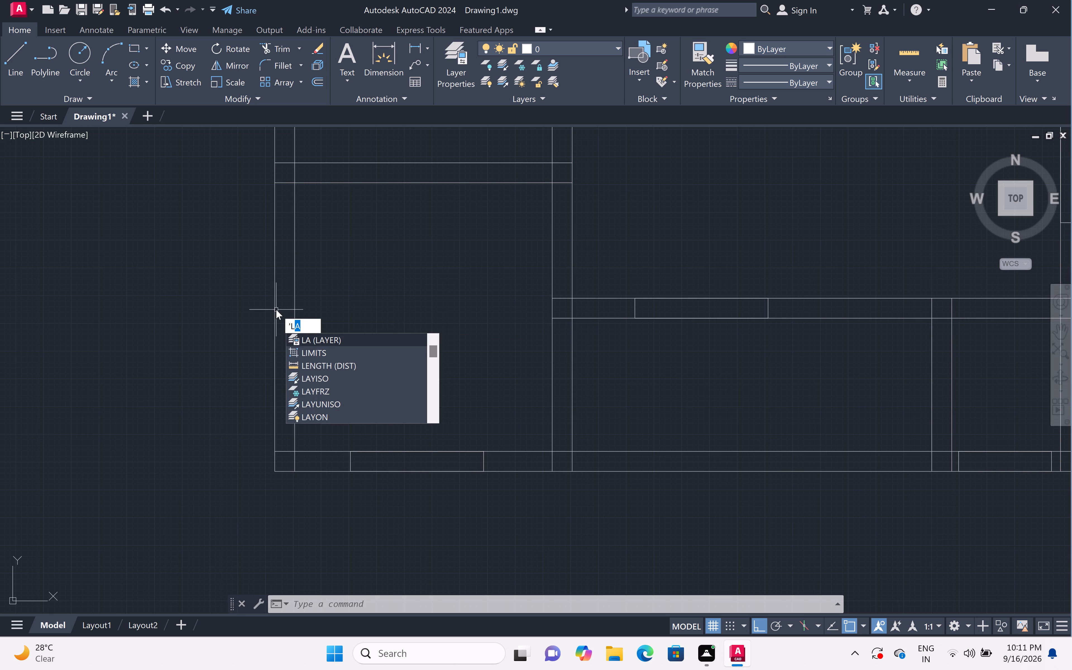
key("BackSpace")
key("BackSpace")
key("BackSpace")
type("l")
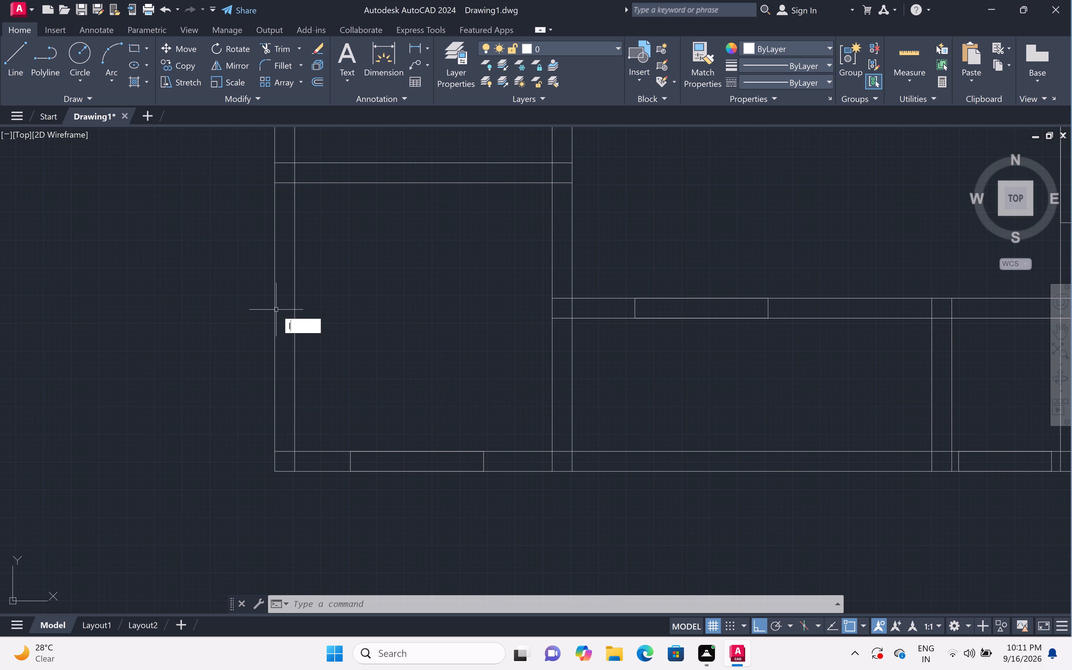
key("space")
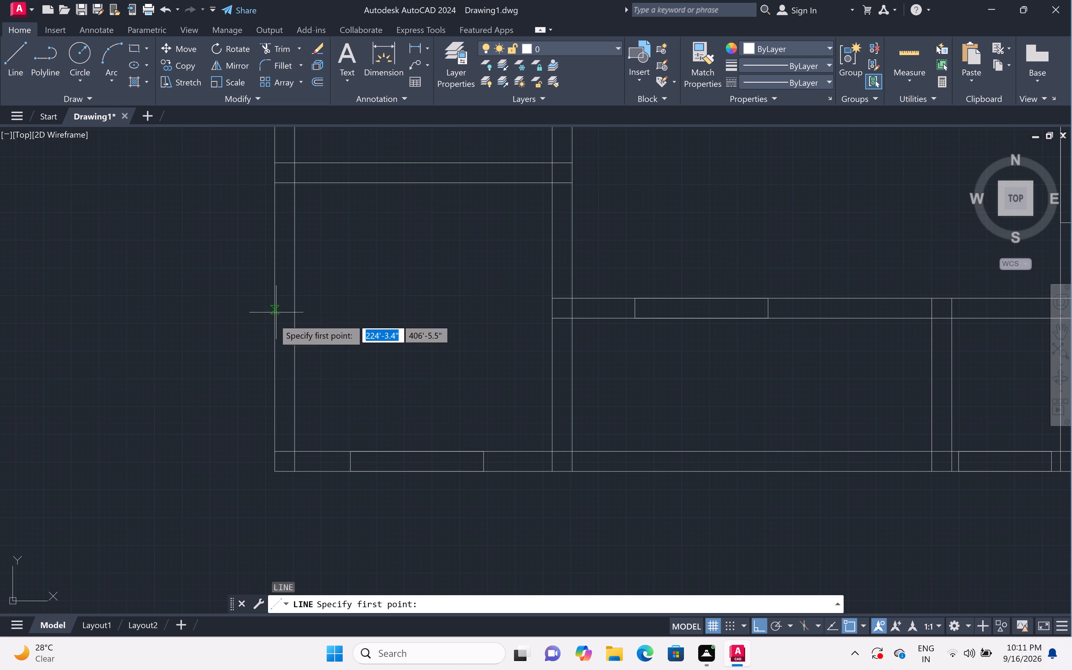
double_click(274, 416)
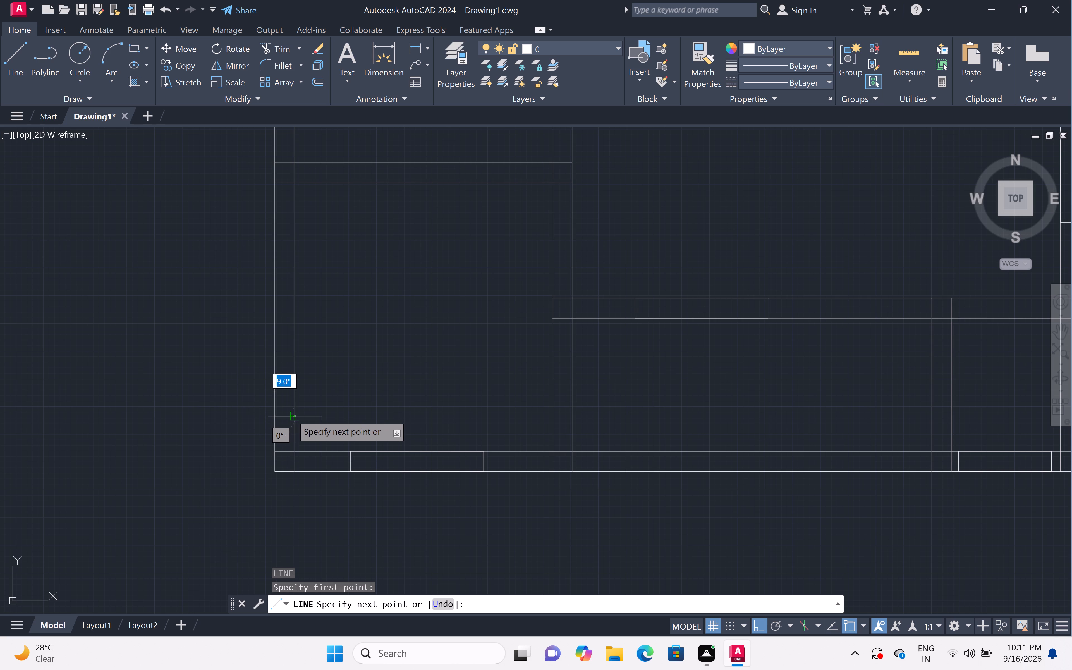
left_click(291, 415)
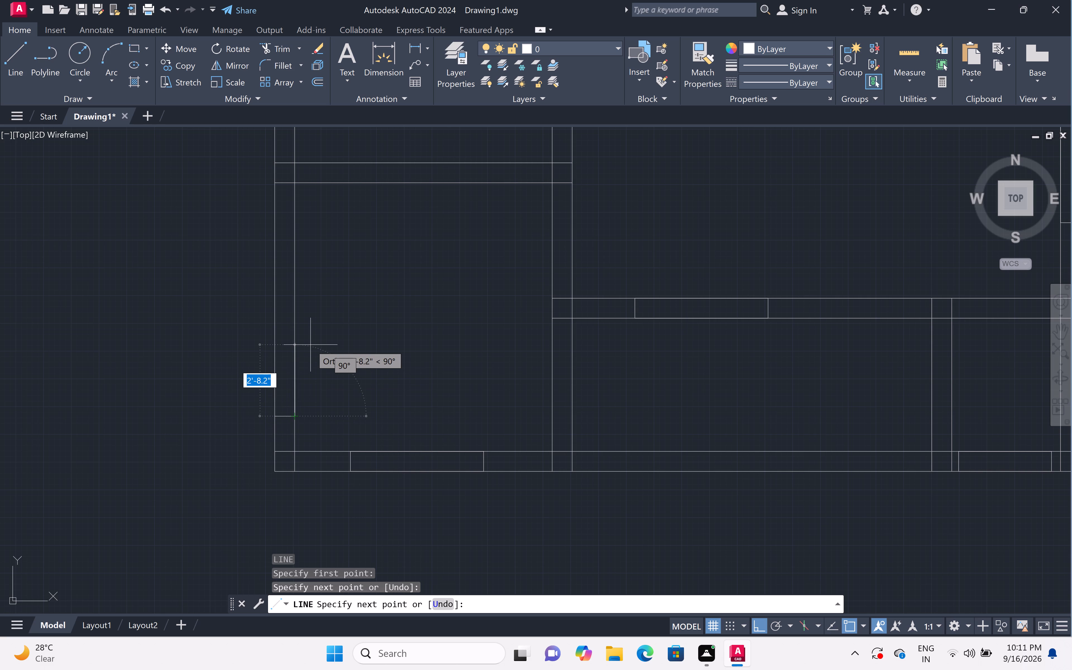
type("3'")
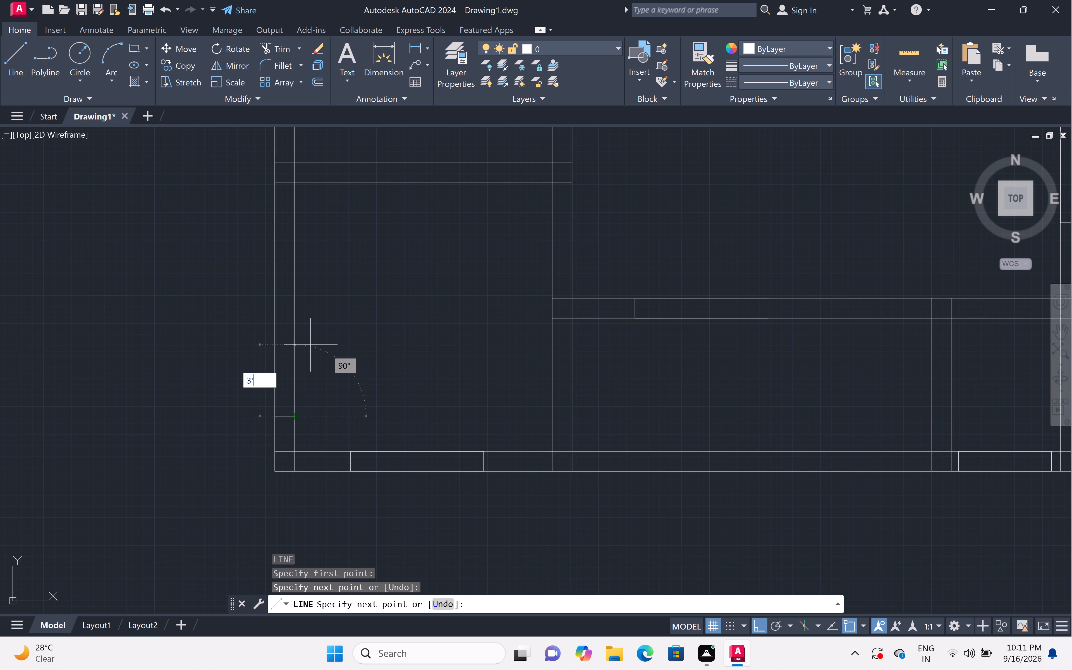
key("space")
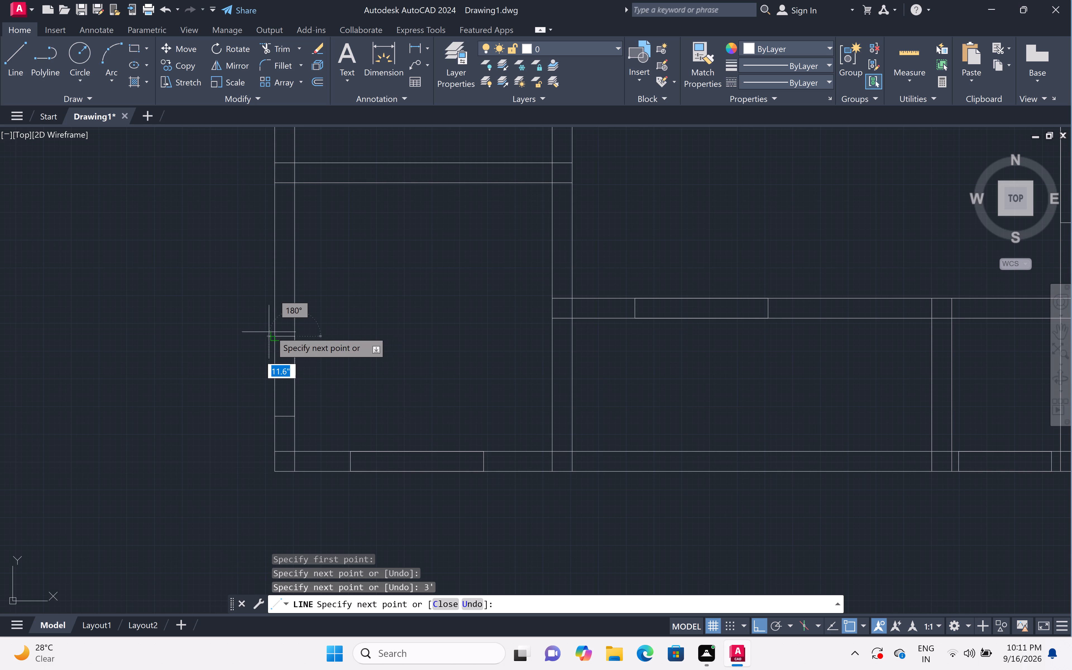
double_click(276, 338)
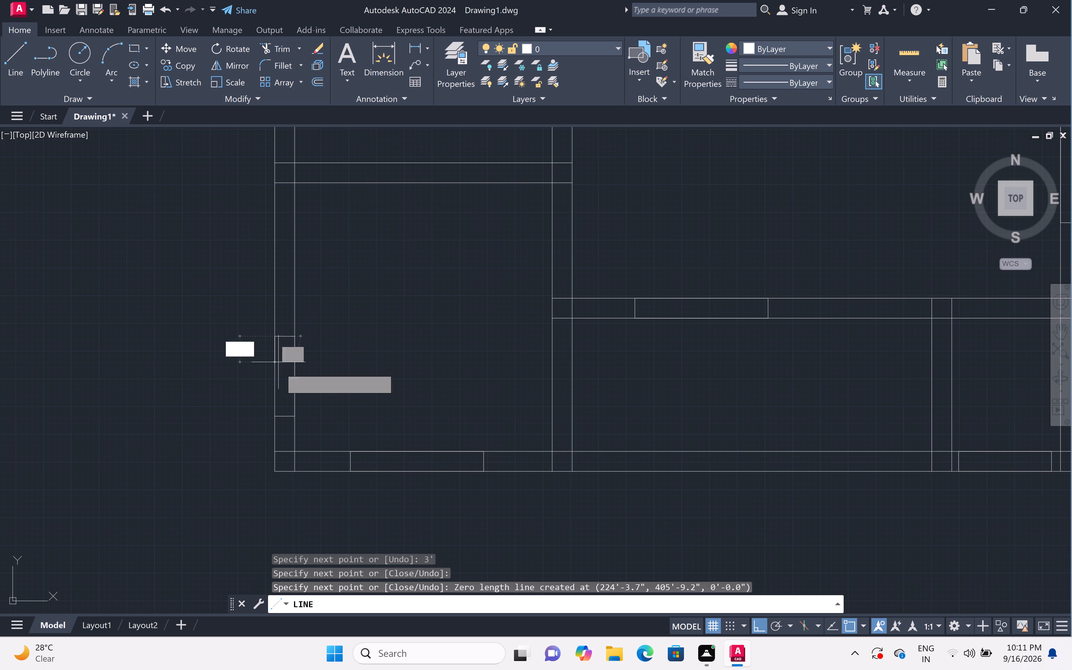
left_click(275, 413)
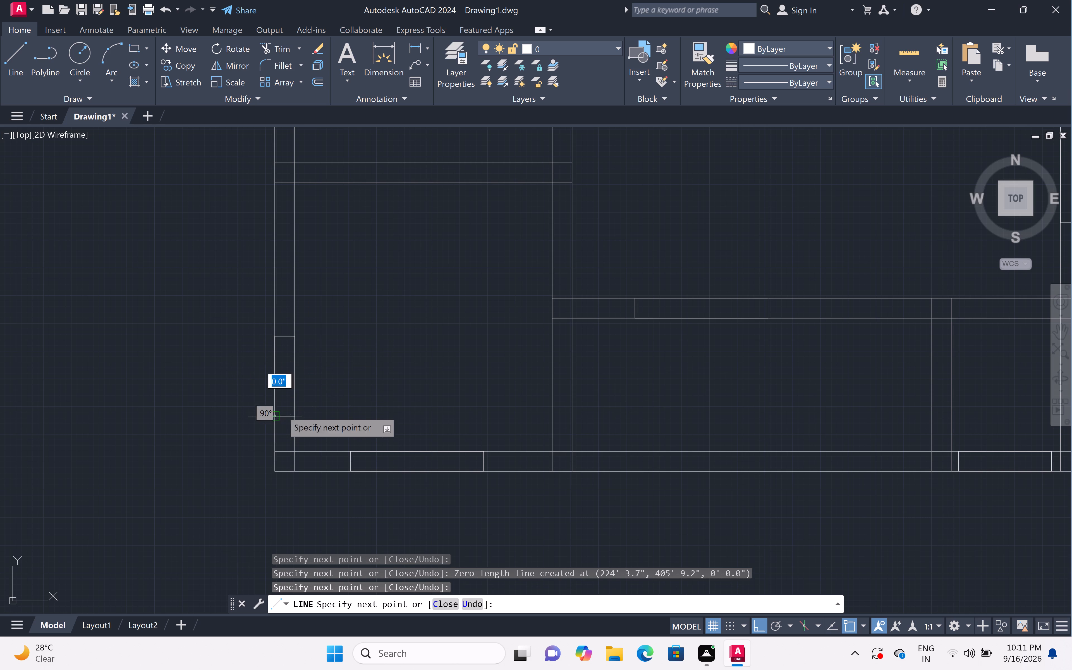
key("space")
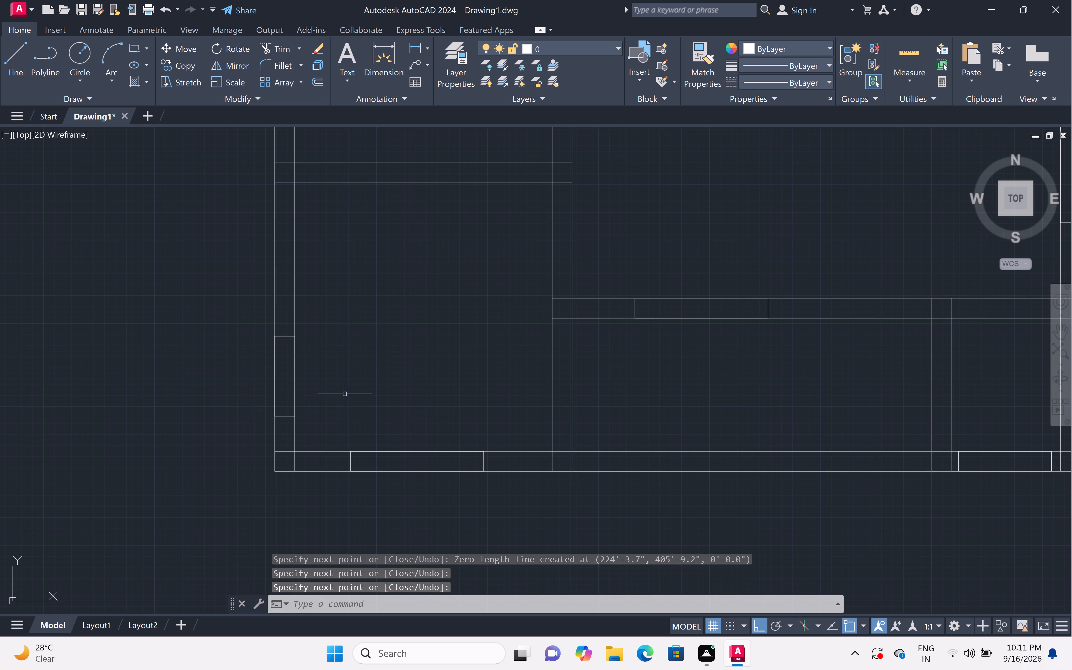
Draw a 5' long rectangular window outline across the left outer wall's thickness in the room directly above the bottom-left room.
scroll(345, 394, "down", 3)
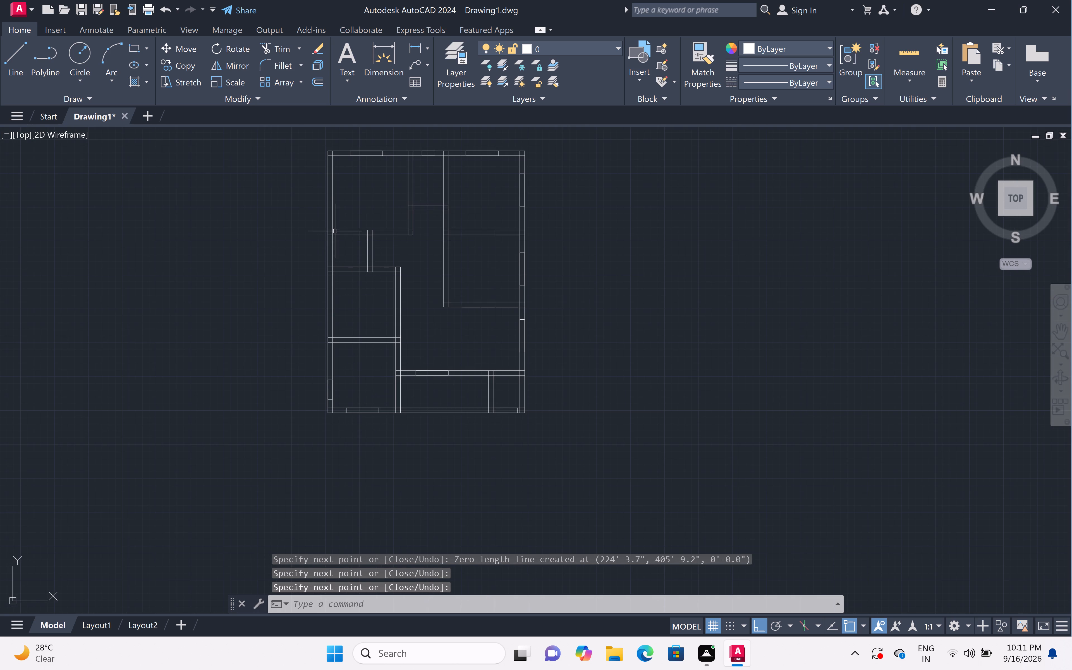
scroll(325, 272, "up", 3)
scroll(326, 280, "down", 1)
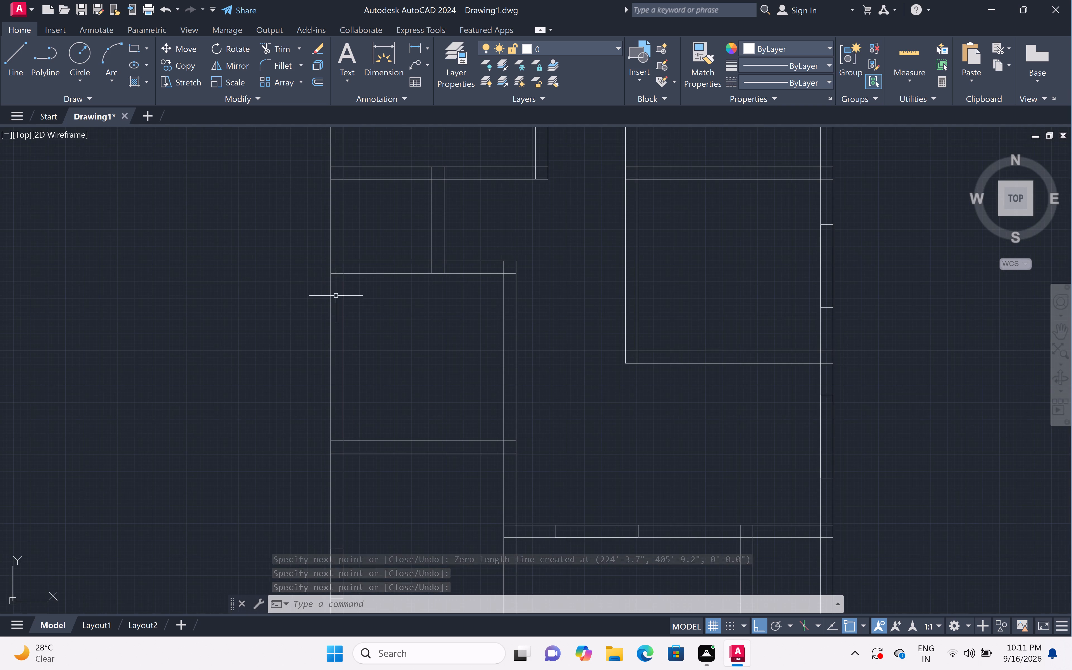
type("l")
key("space")
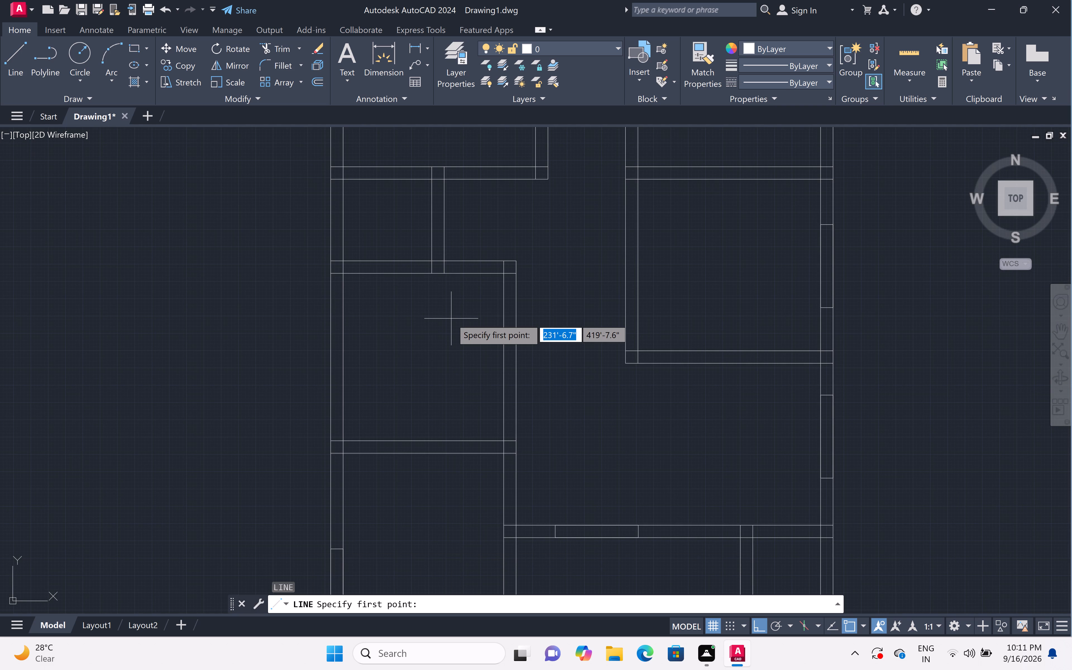
scroll(346, 316, "up", 1)
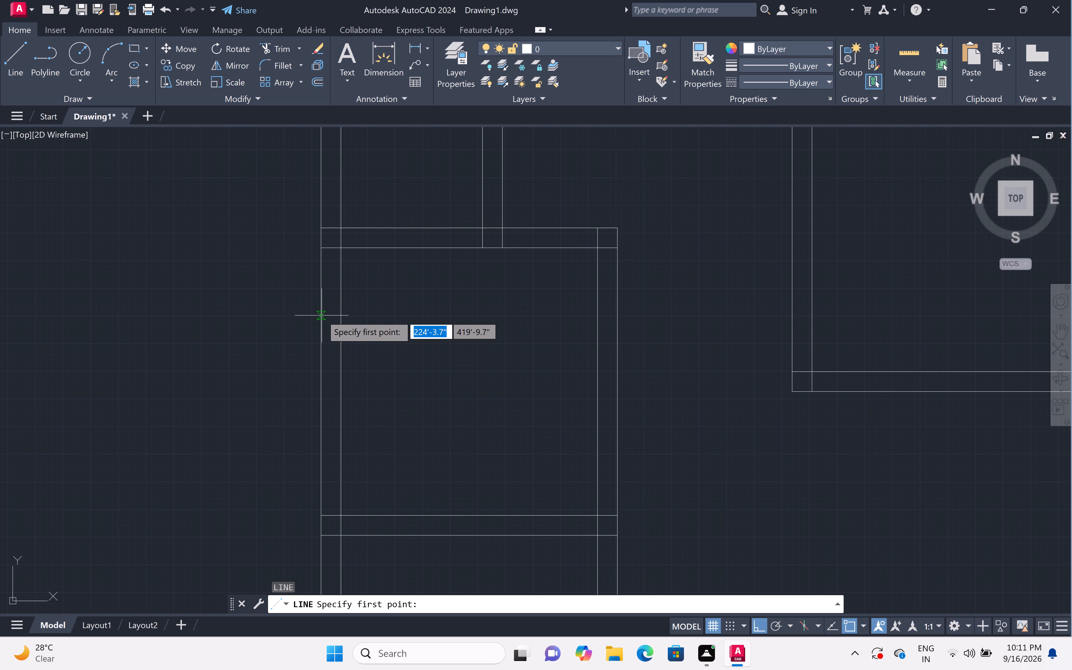
double_click(322, 315)
left_click(337, 314)
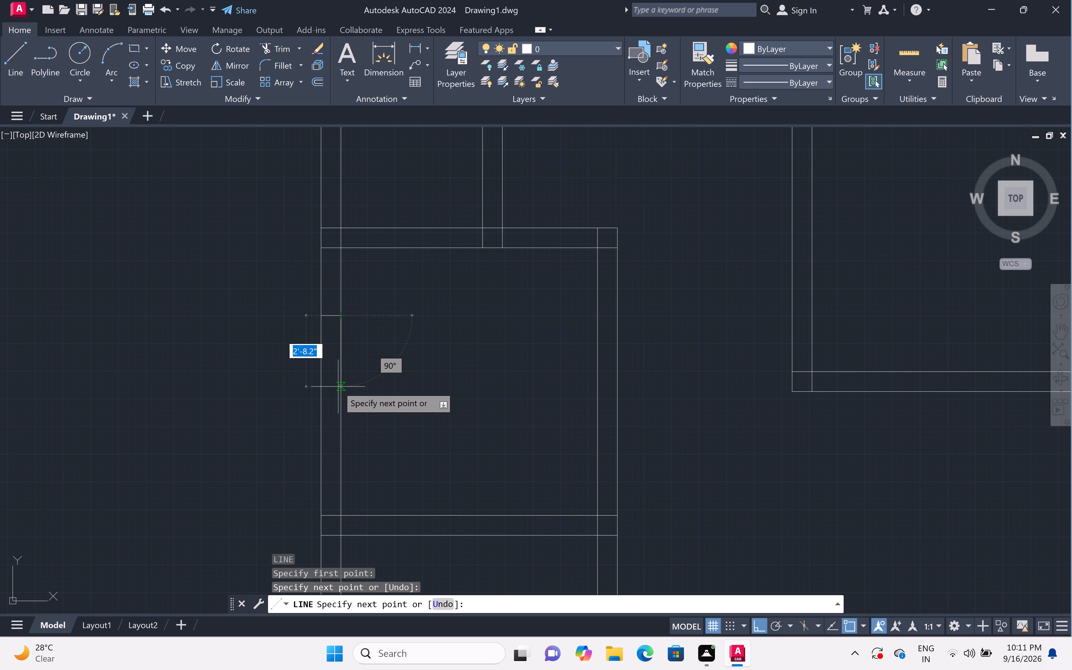
type("5'")
key("space")
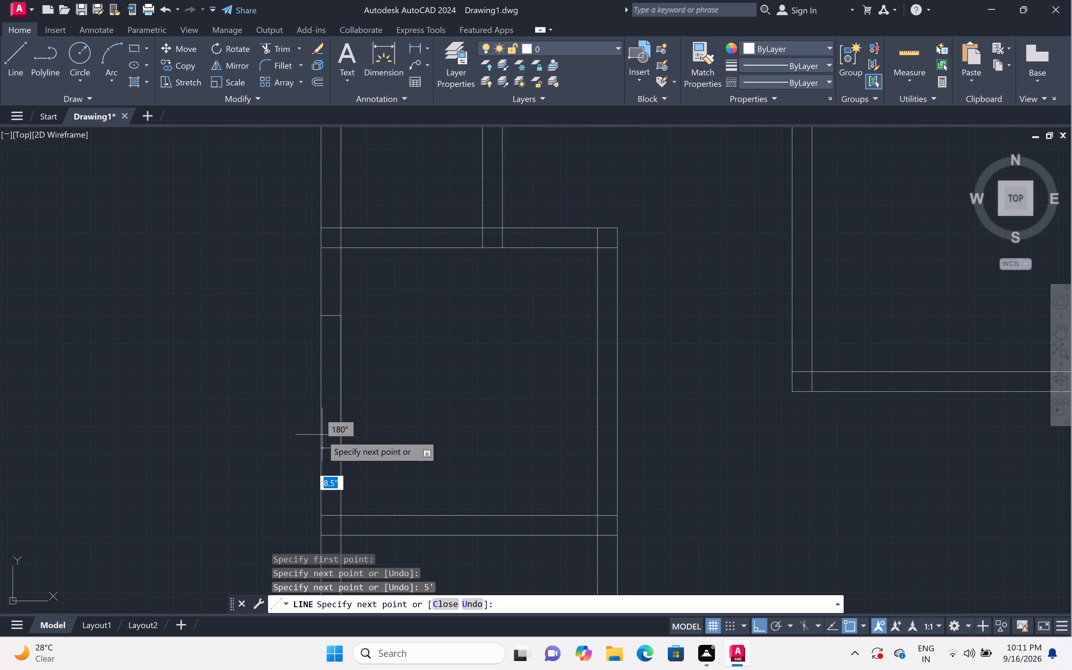
left_click(320, 449)
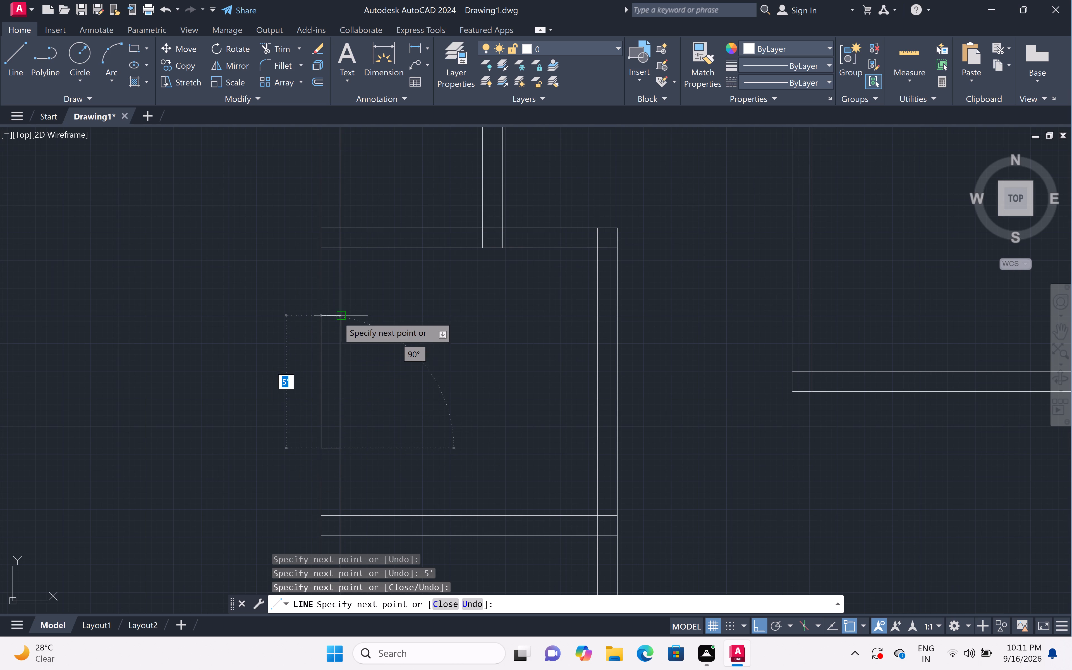
left_click(320, 317)
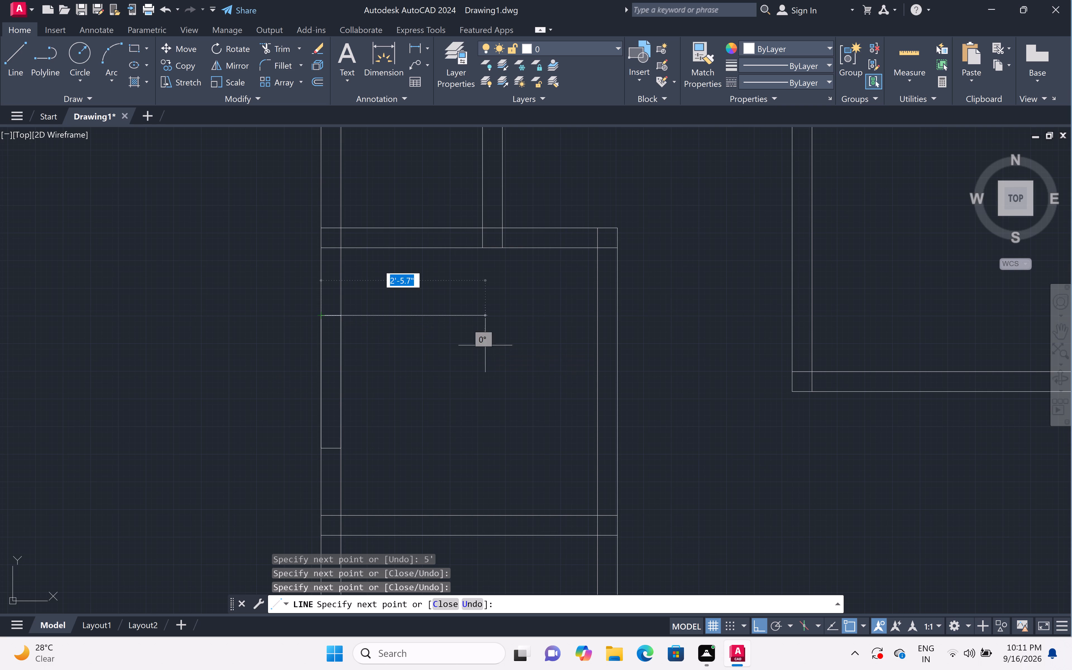
key("Escape")
Draw a 2' long rectangular window outline across the left outer wall's thickness in the small room below the top-left room.
scroll(565, 374, "down", 3)
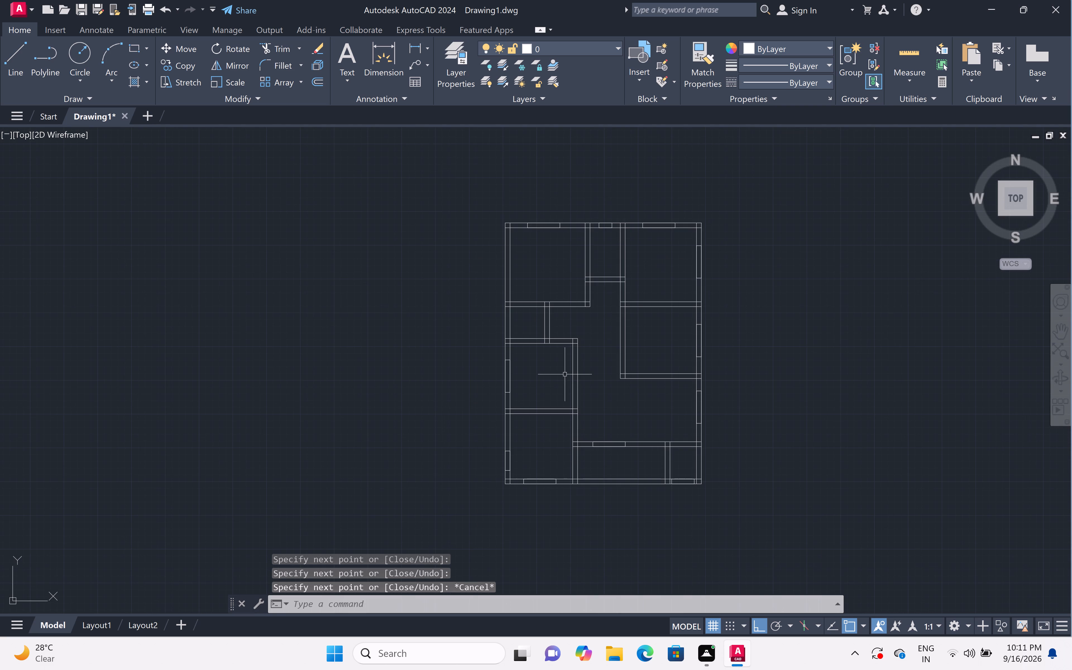
scroll(514, 309, "up", 2)
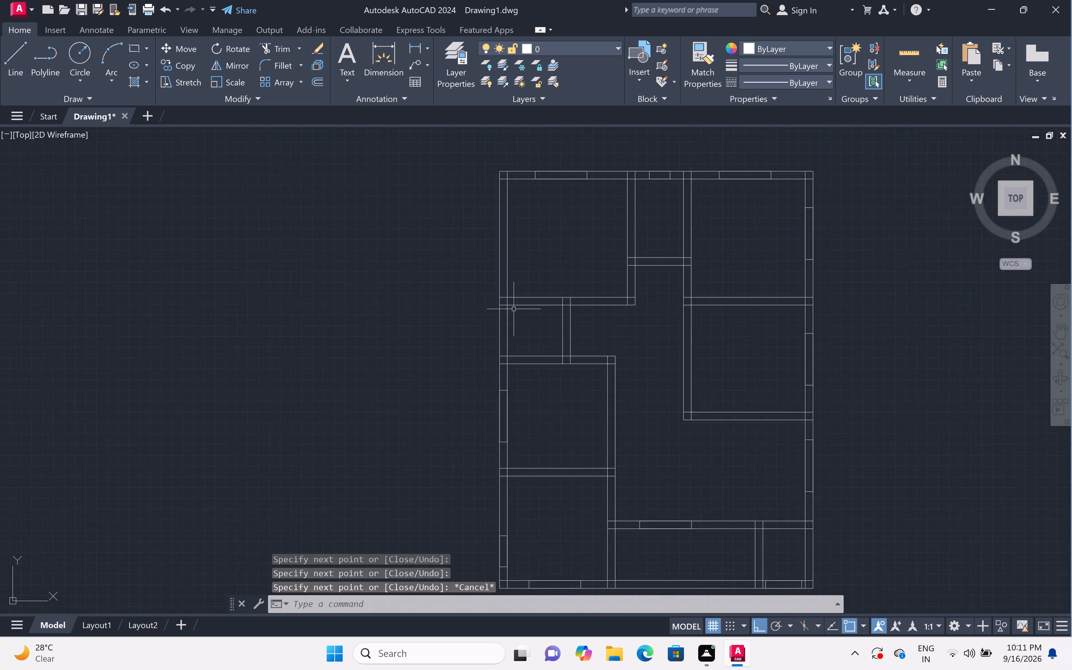
scroll(514, 309, "up", 1)
scroll(519, 382, "up", 1)
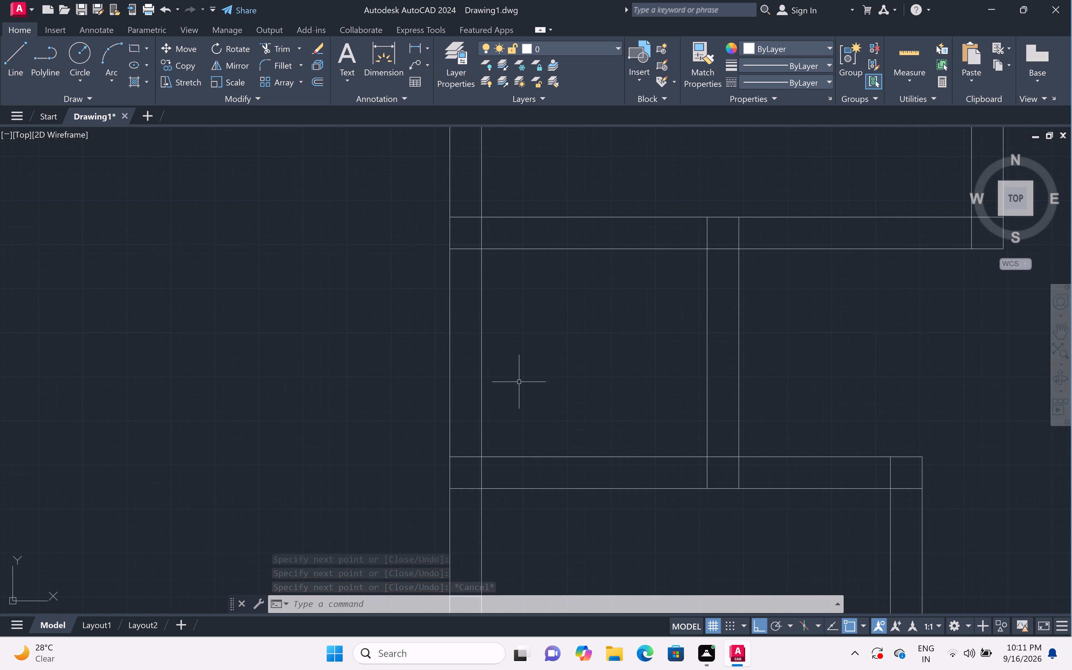
type("l")
key("space")
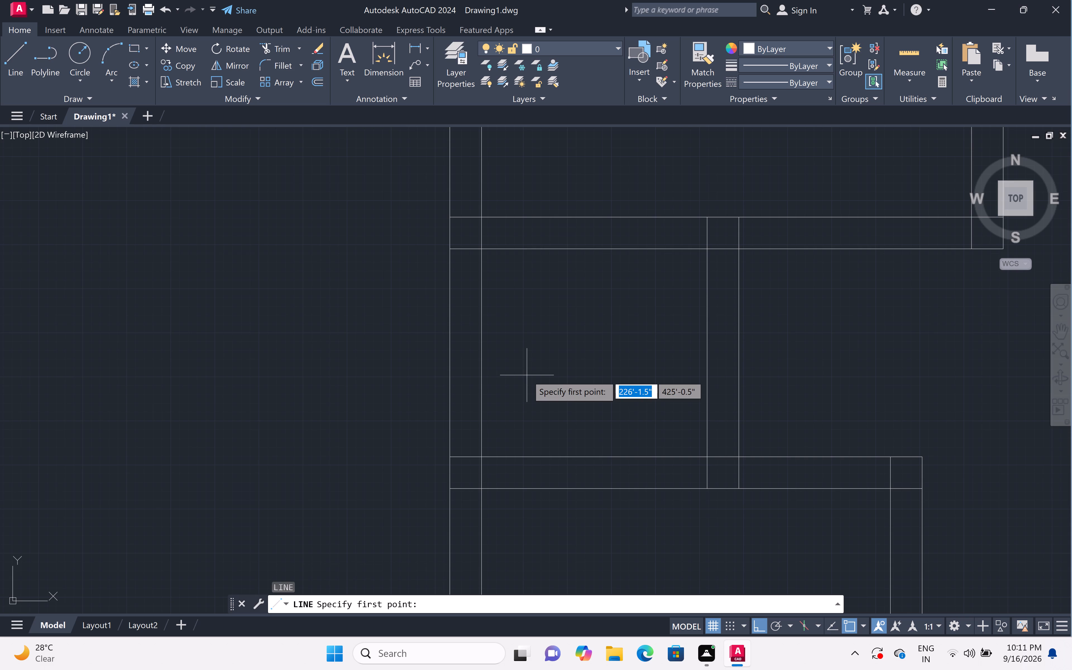
double_click(451, 283)
left_click(479, 284)
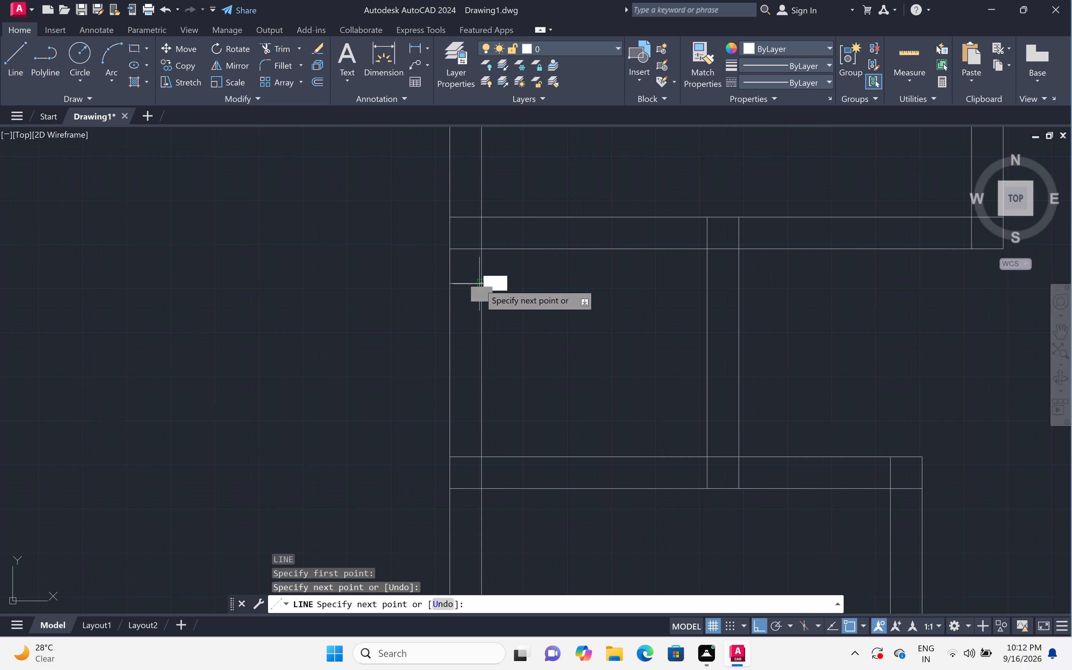
type("2'")
key("space")
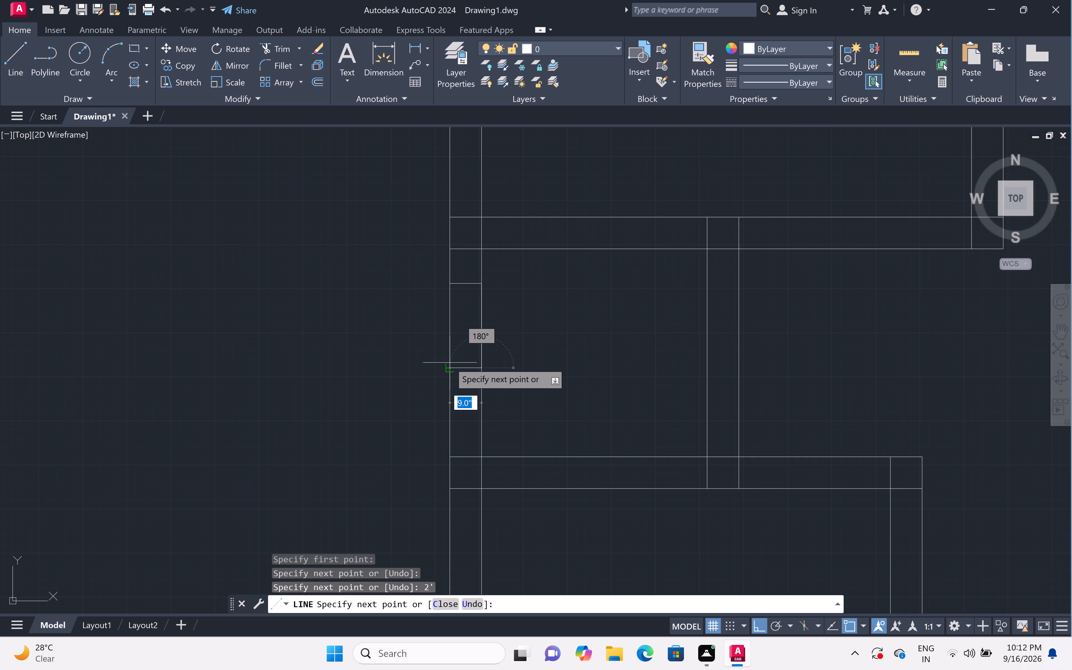
left_click(450, 371)
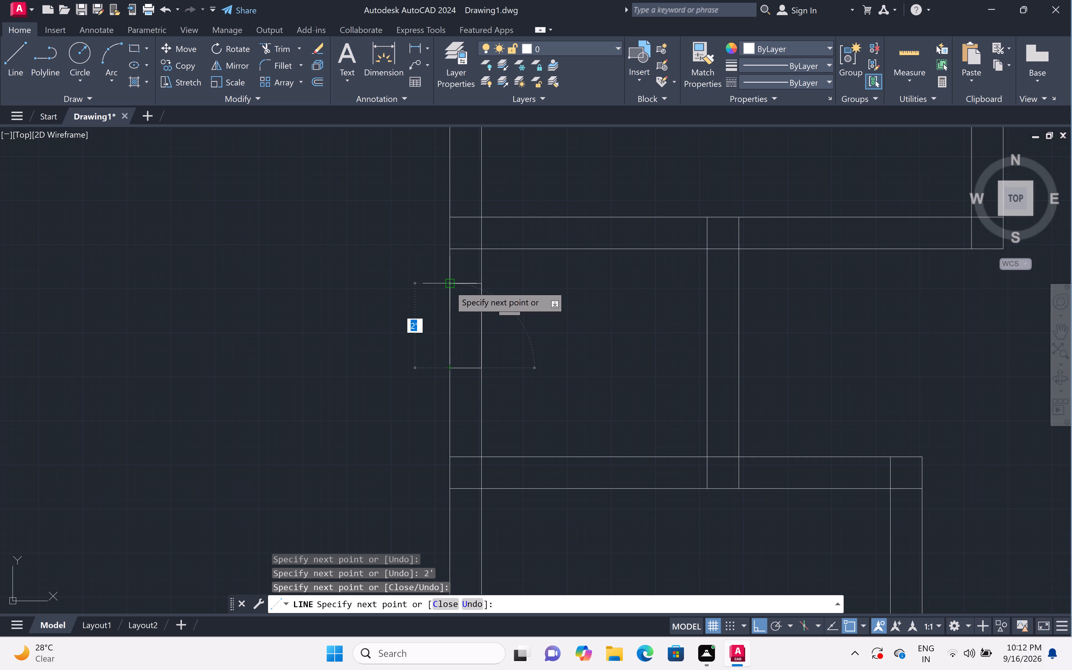
left_click(448, 286)
key("space")
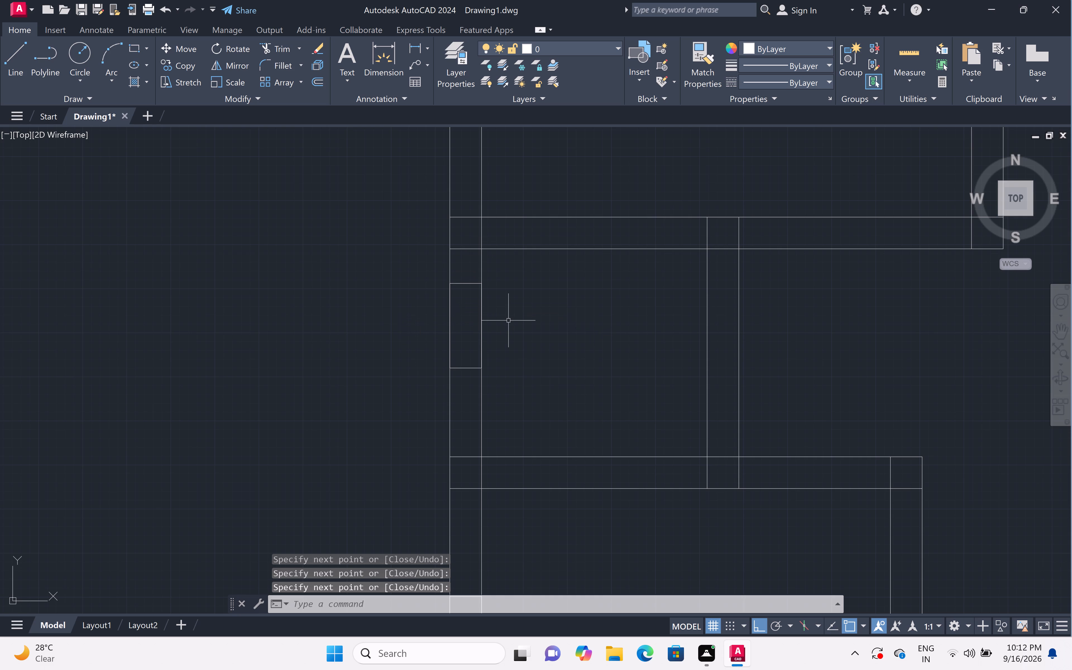
Draw a 5' long rectangular window outline across the thickness of the top-left room's left outer wall.
scroll(509, 324, "down", 3)
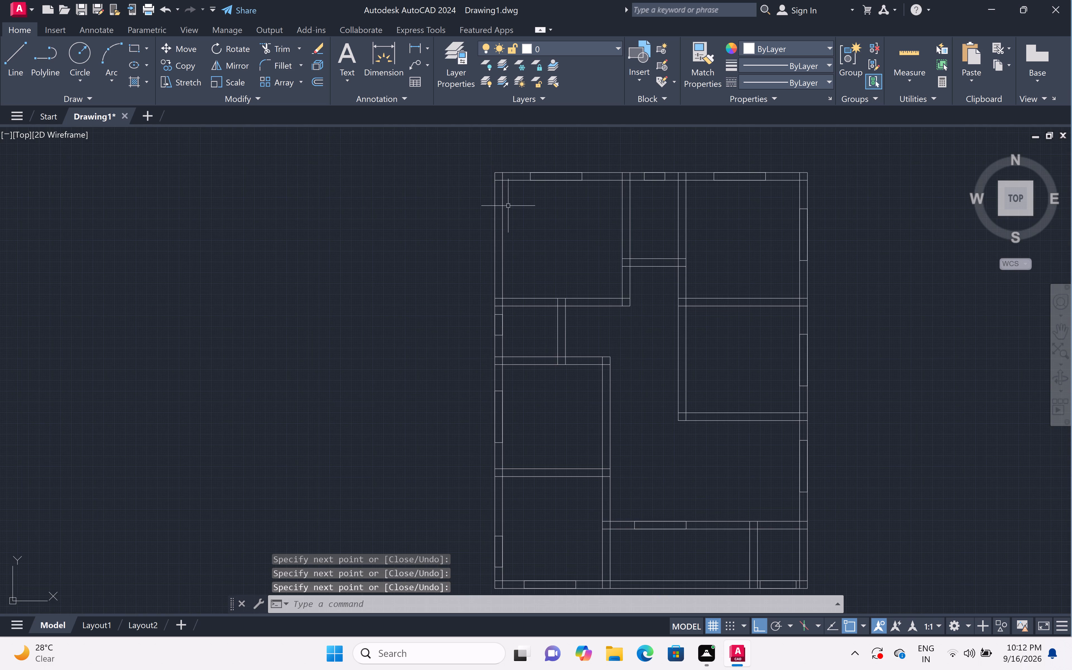
scroll(504, 205, "up", 3)
scroll(502, 225, "down", 2)
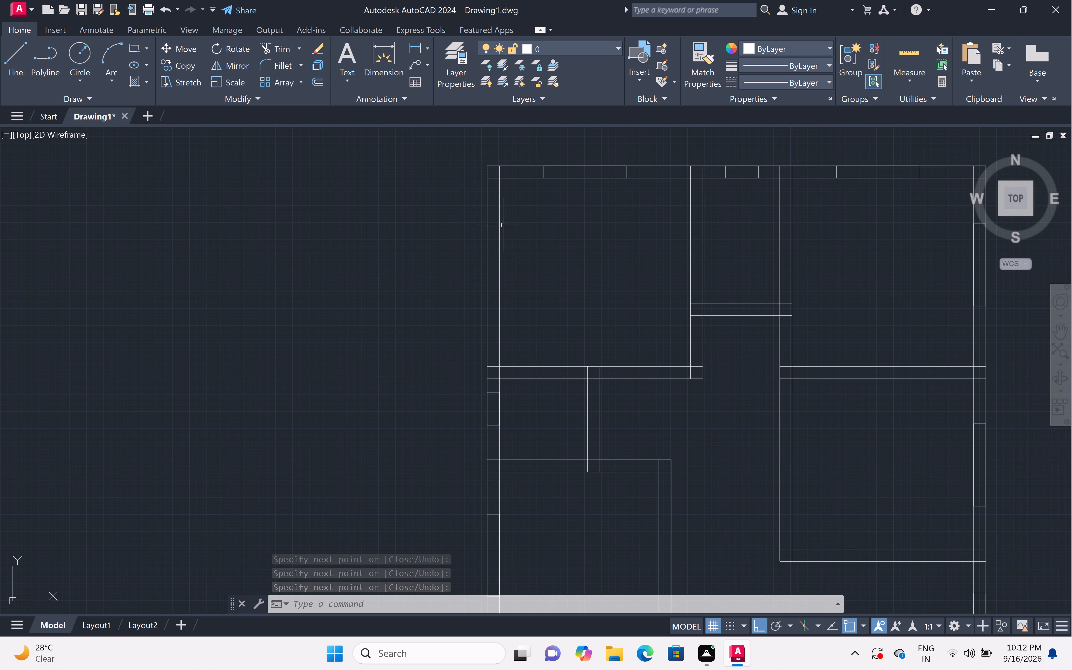
type("l")
key("space")
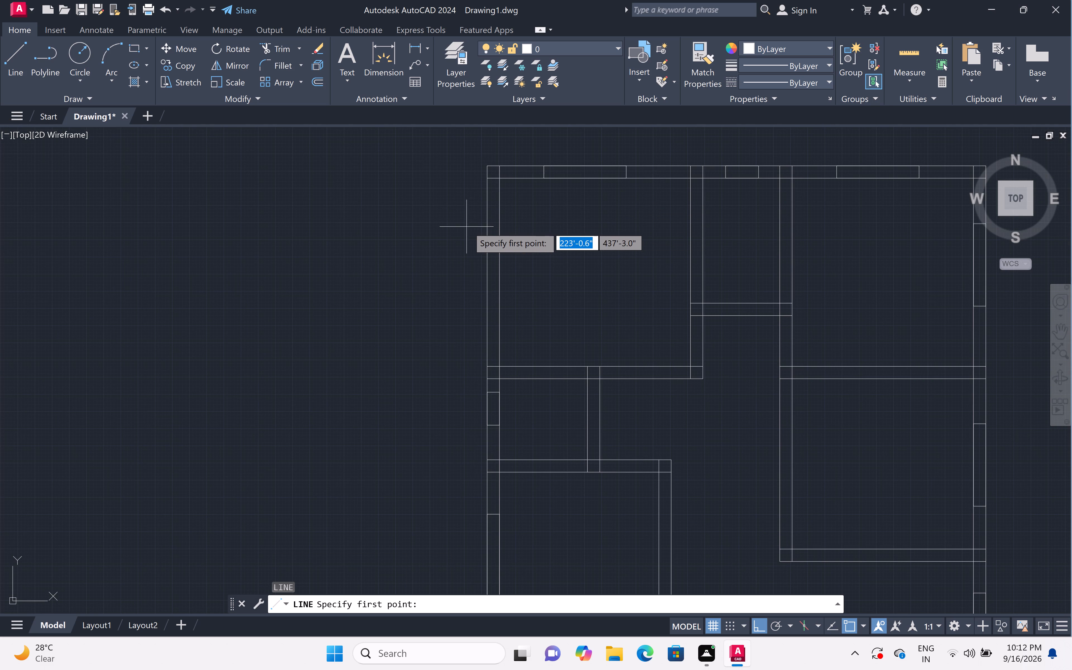
scroll(491, 200, "up", 2)
scroll(489, 220, "down", 2)
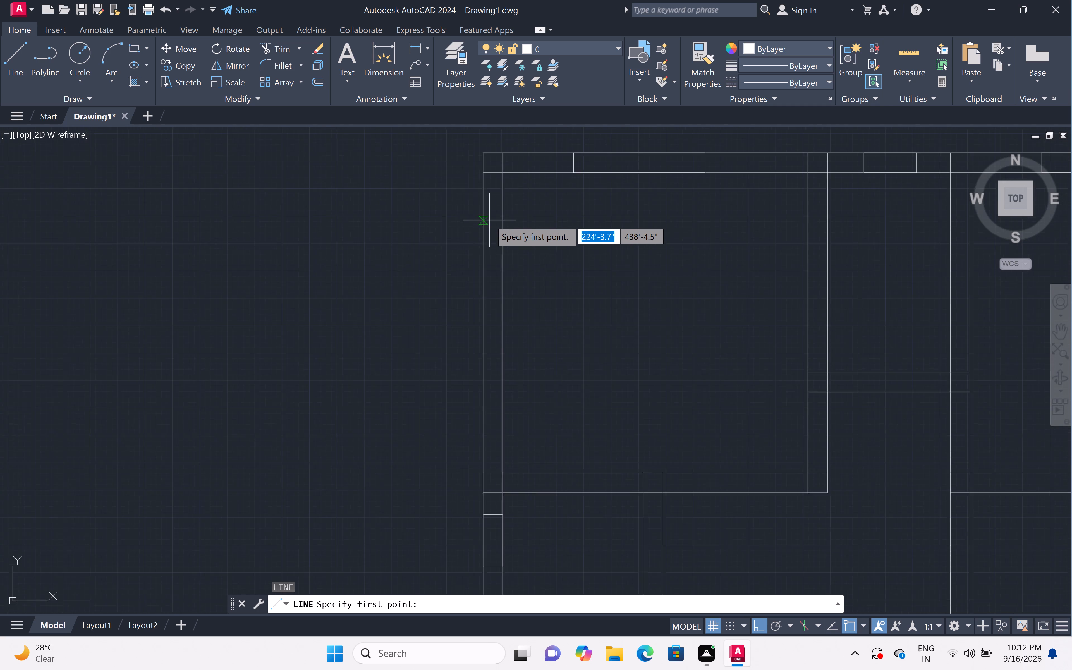
left_click(486, 237)
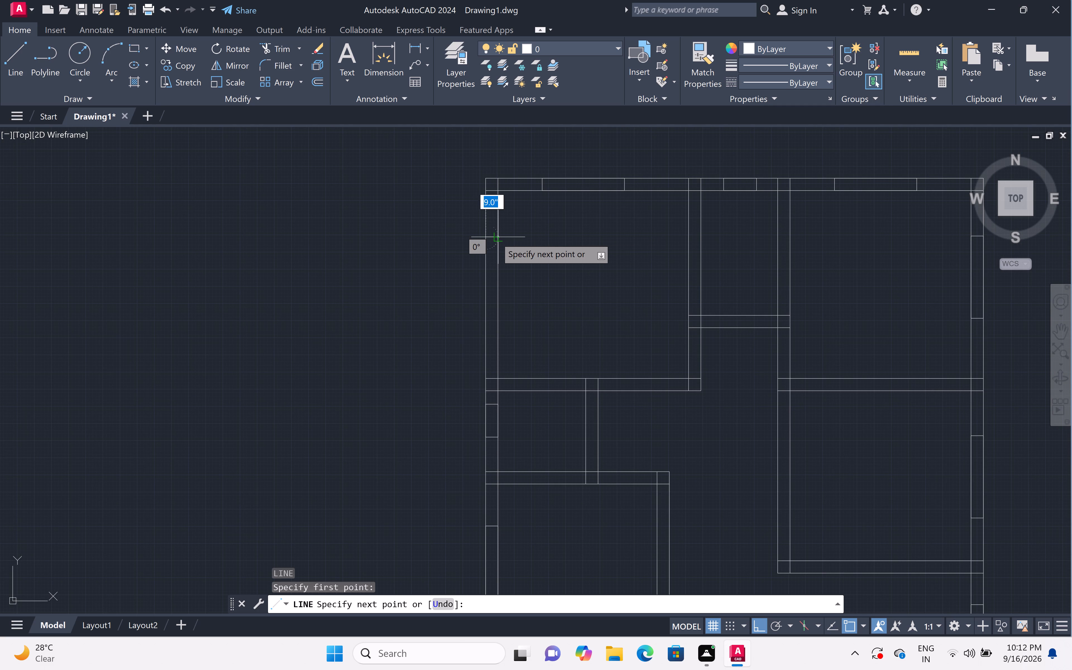
left_click(497, 238)
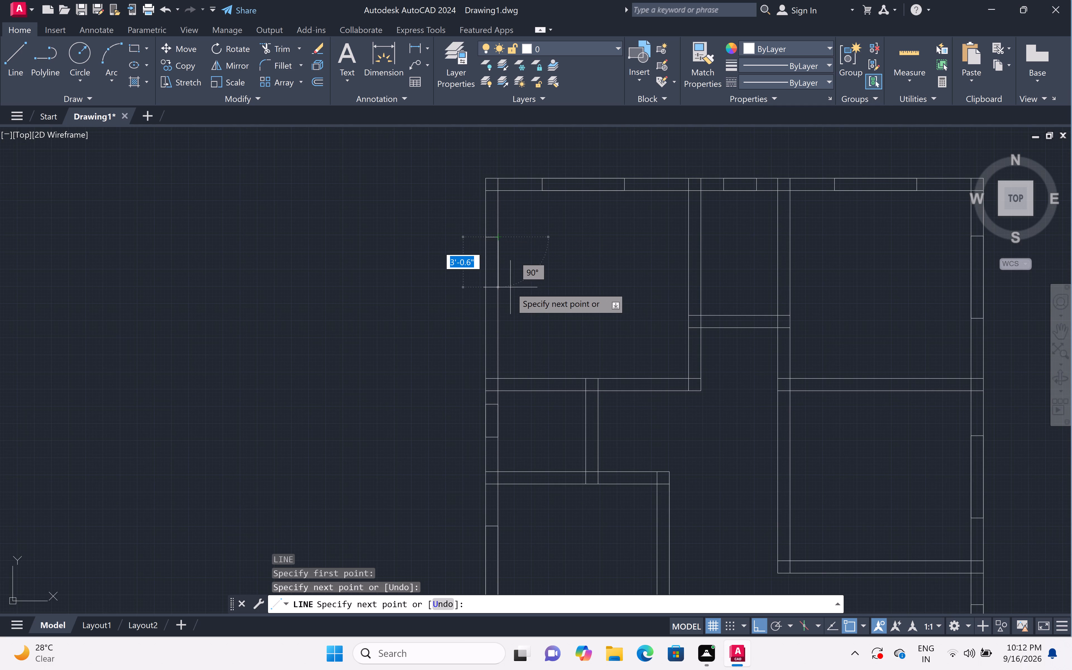
type("5'")
key("space")
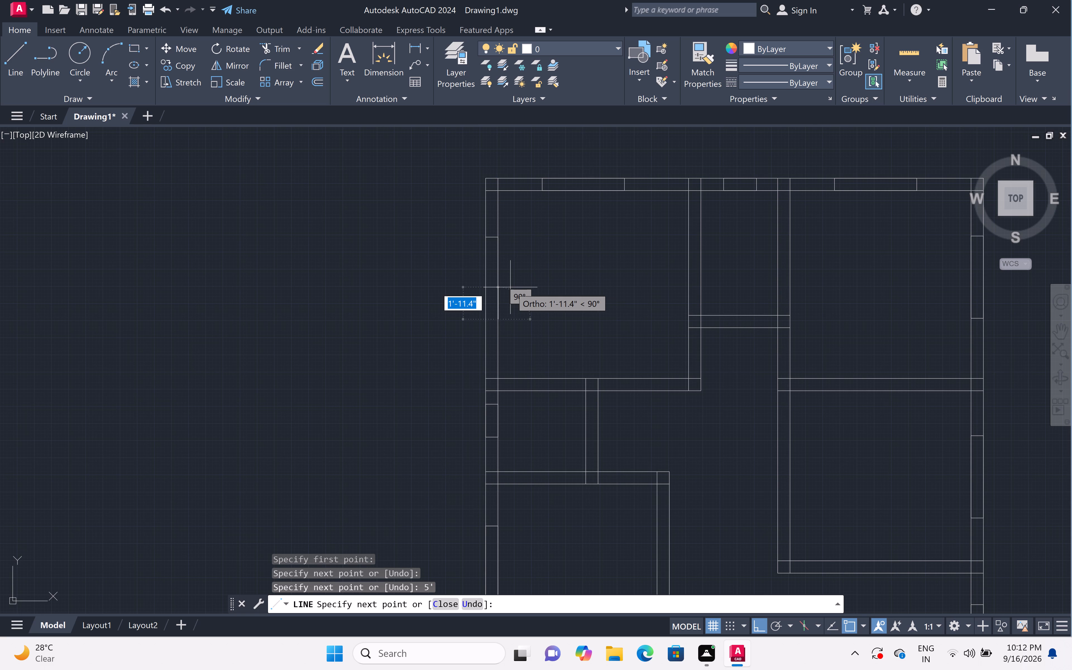
double_click(485, 316)
double_click(487, 236)
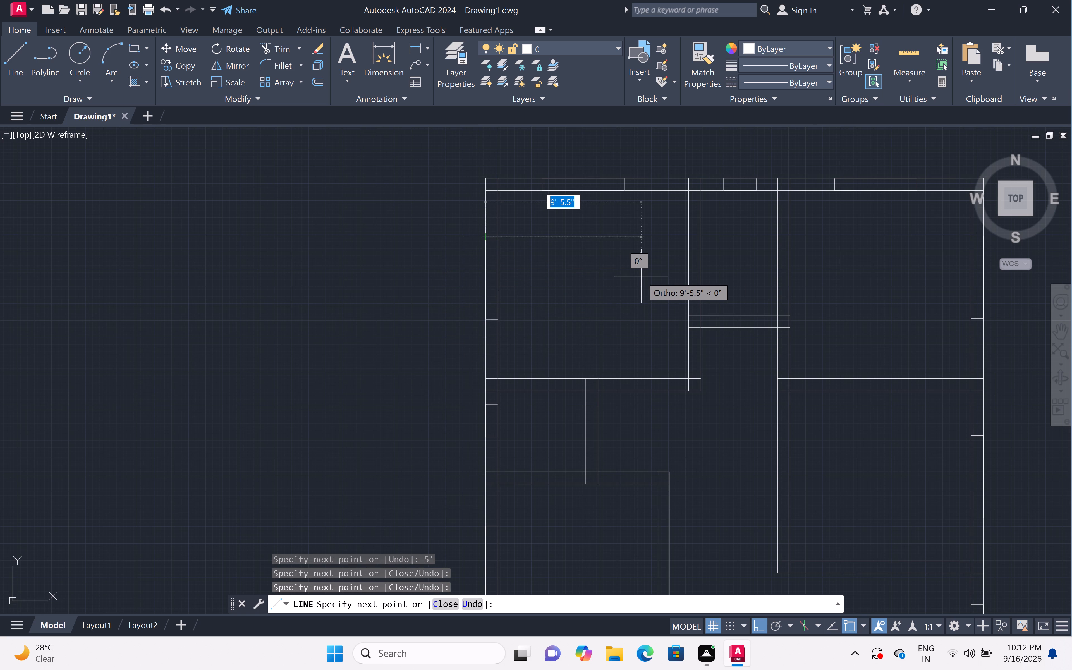
key("Escape")
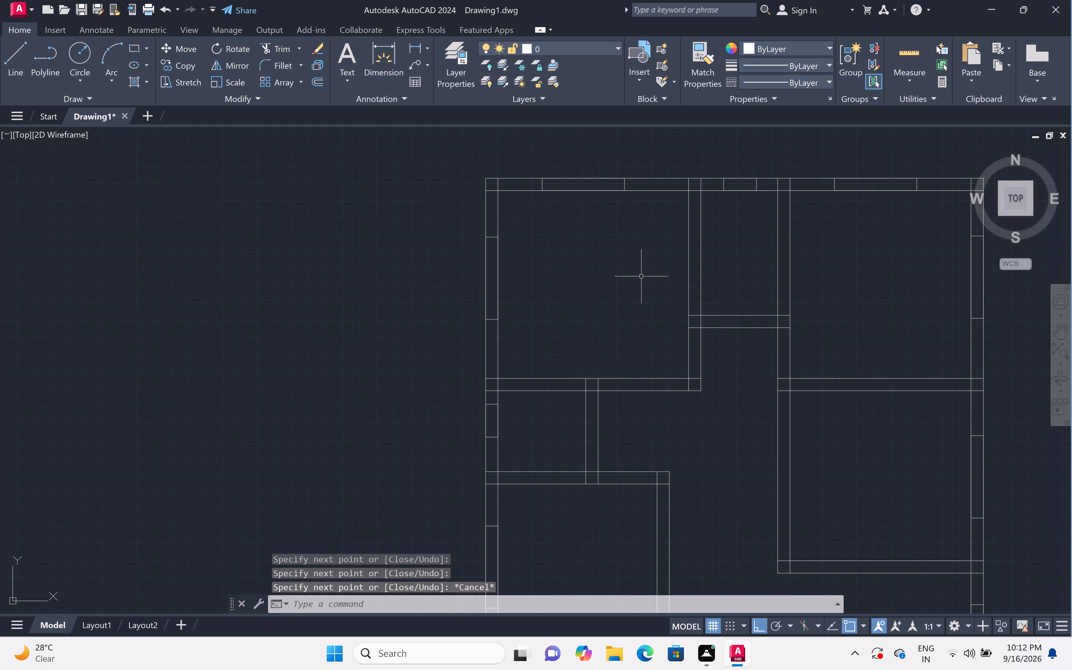
Examine the whole floor plan and the window and opening outlines placed in its walls.
scroll(925, 343, "down", 2)
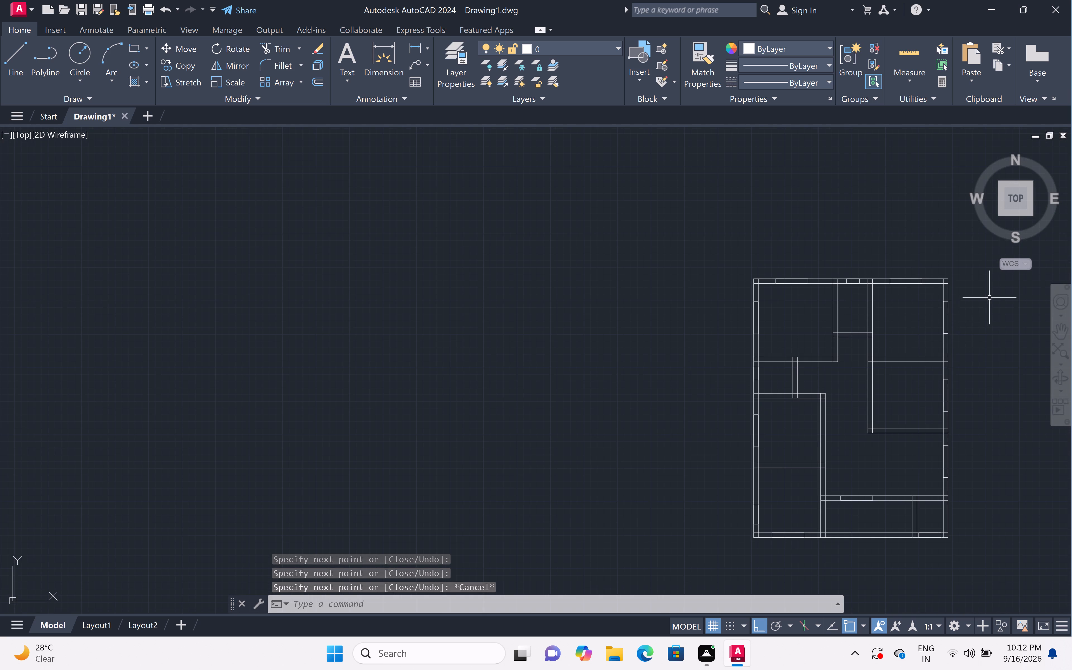
scroll(990, 298, "down", 1)
middle_click(999, 344)
middle_click_drag(982, 347, 973, 349)
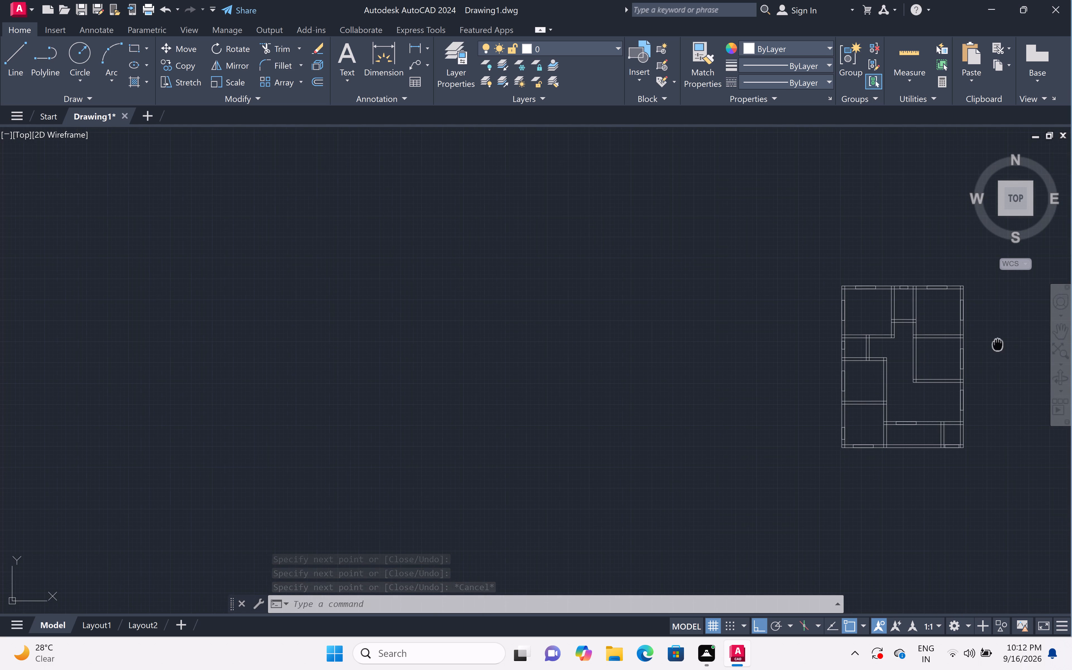
middle_click_drag(903, 403, 596, 384)
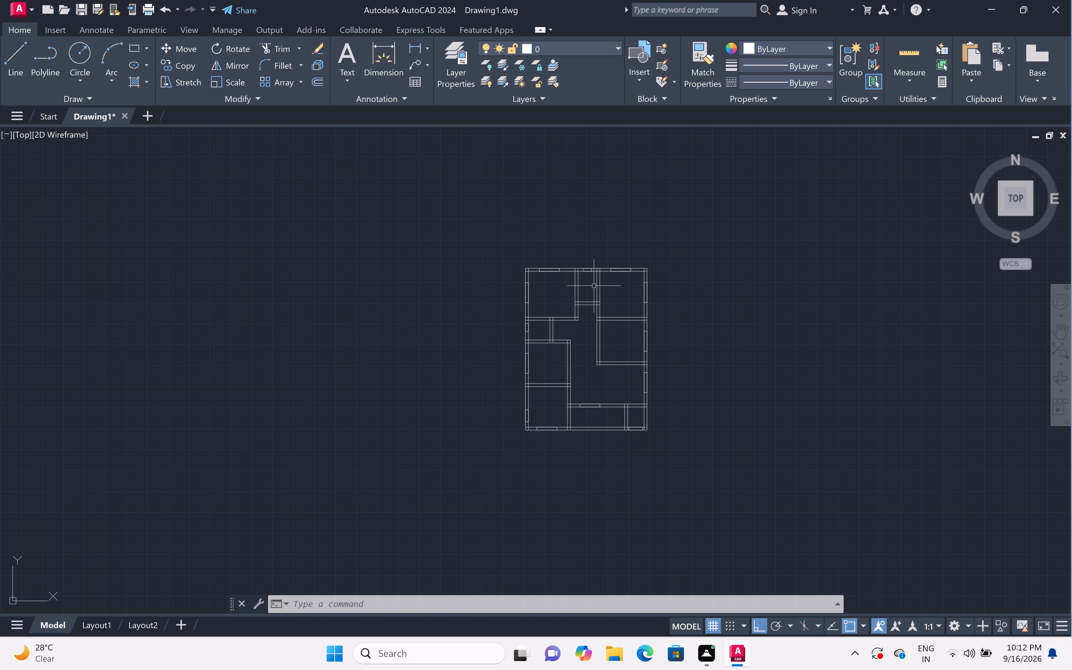
scroll(596, 296, "up", 2)
scroll(596, 296, "down", 1)
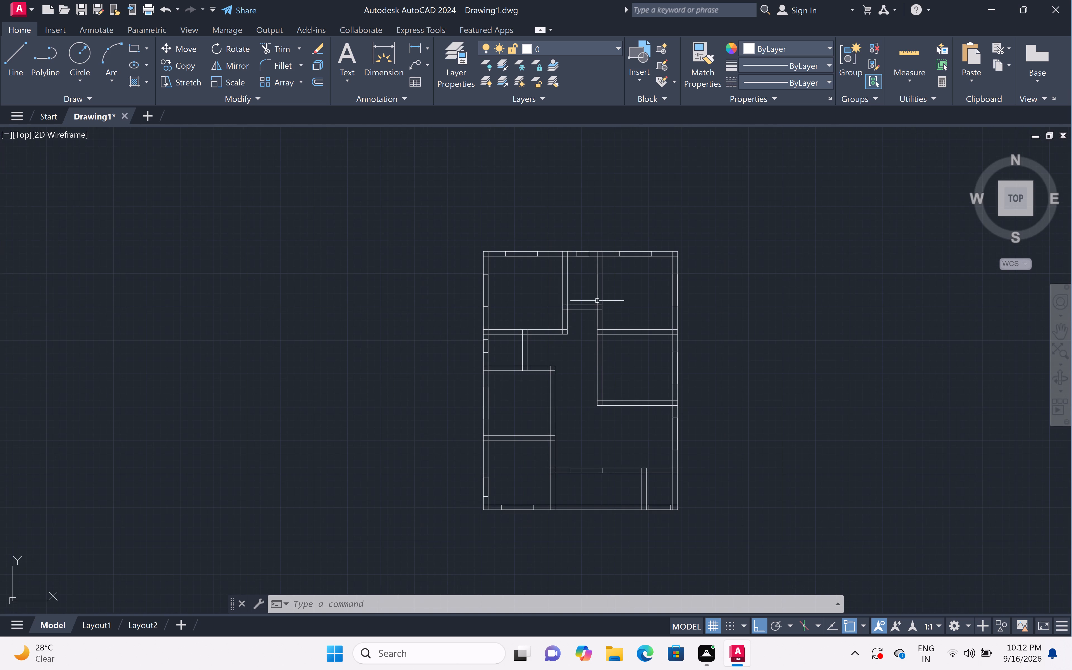
scroll(582, 437, "up", 1)
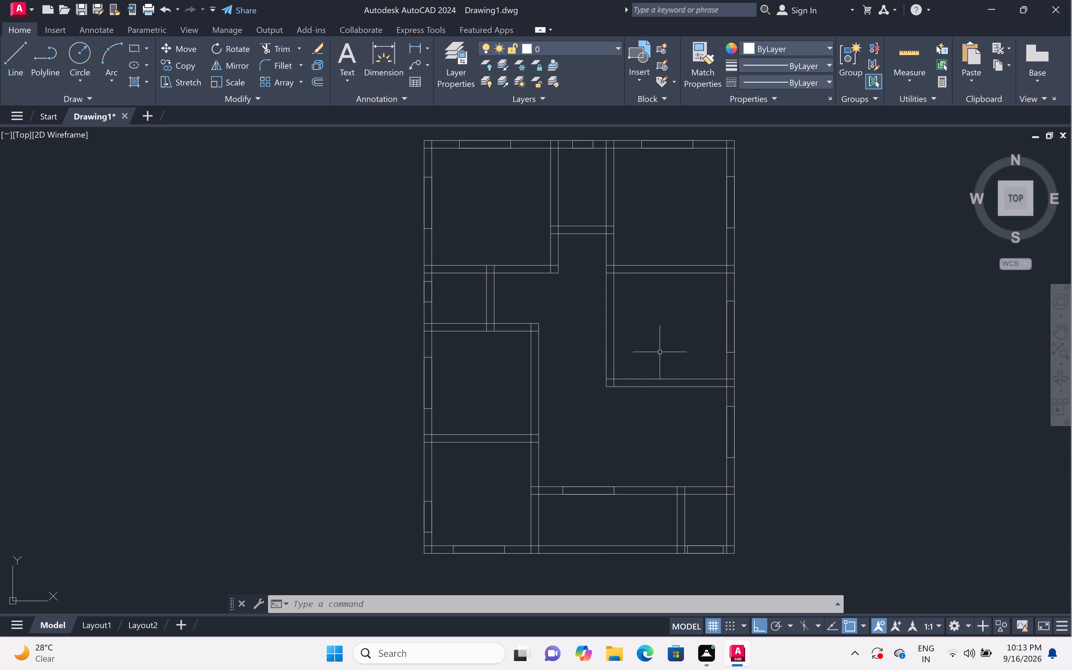
scroll(660, 352, "down", 1)
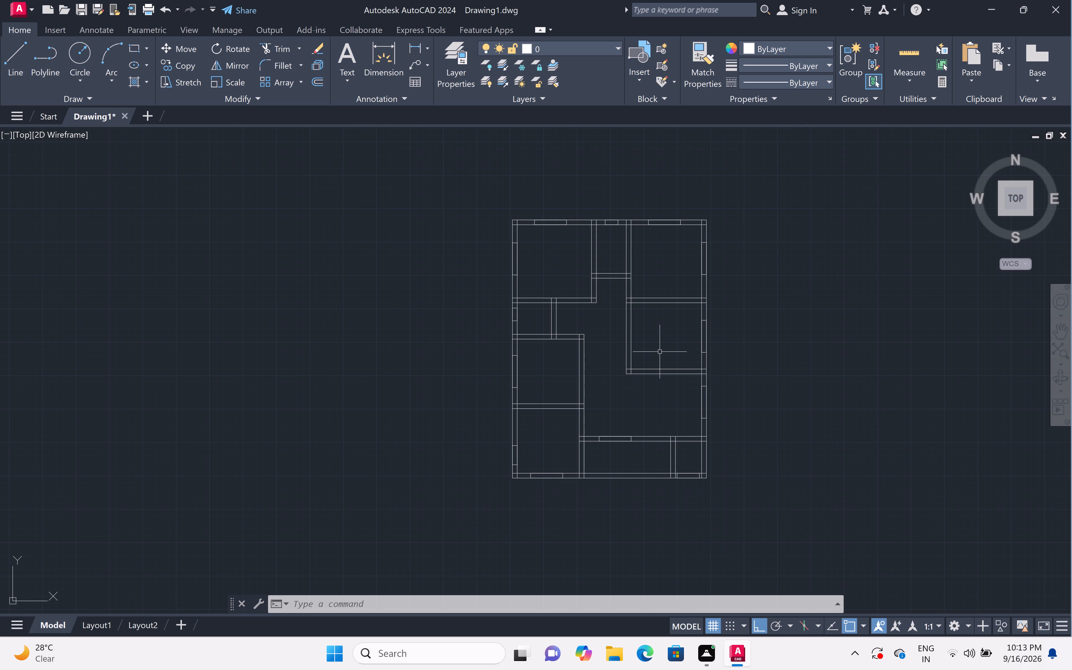
scroll(607, 254, "up", 1)
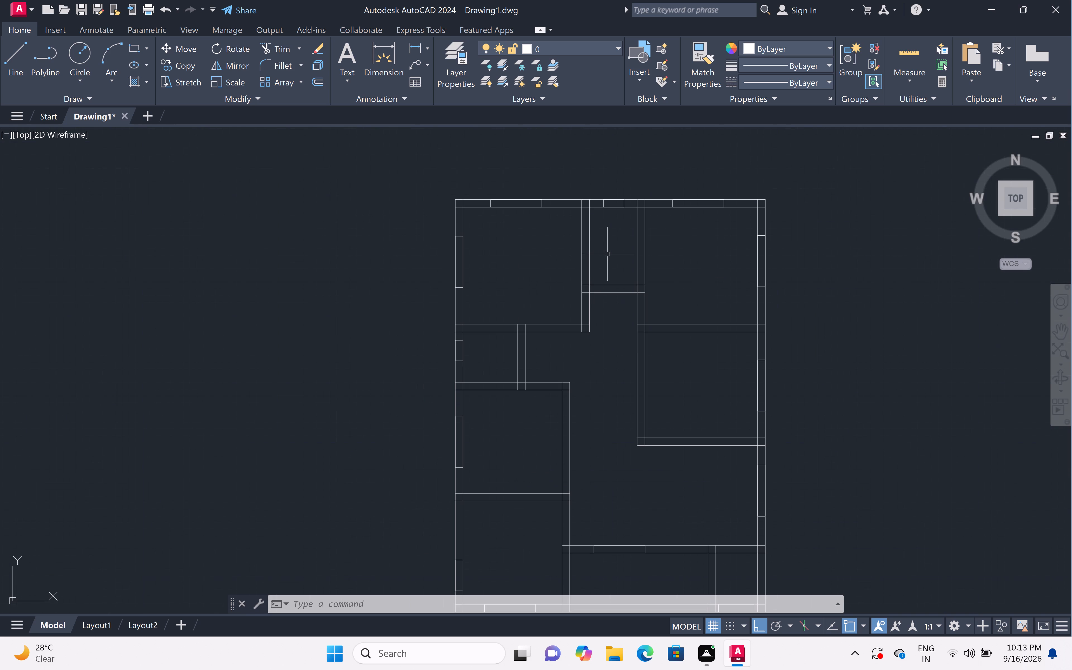
scroll(608, 256, "down", 1)
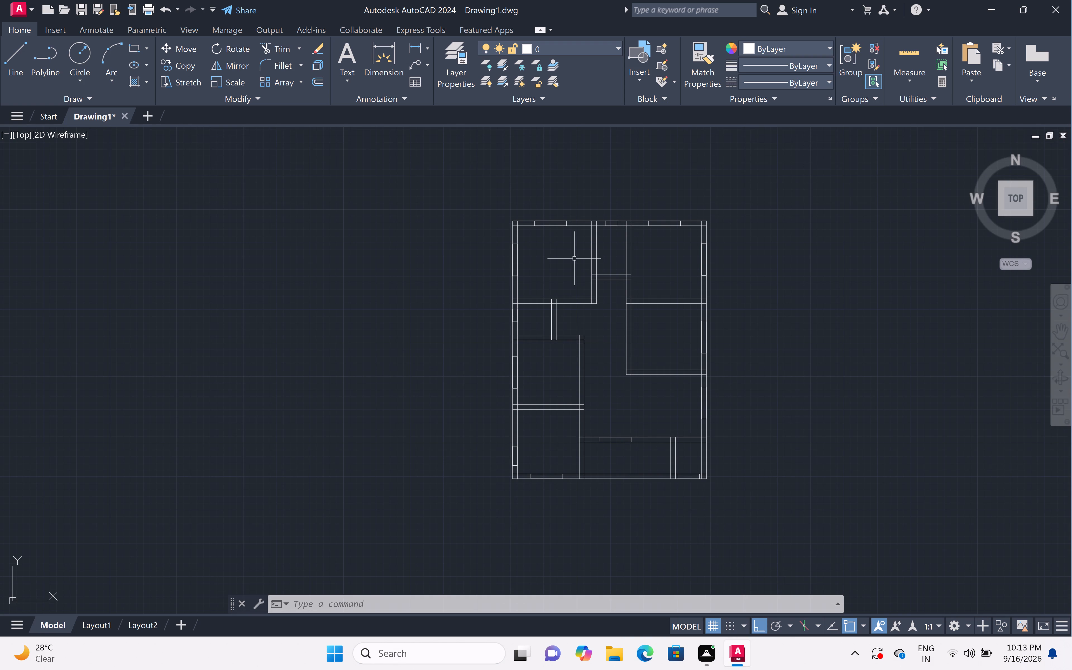
Offset both long edges of the top-left room's top-wall window inward by 3.5" to form its two glazing lines.
scroll(547, 211, "up", 3)
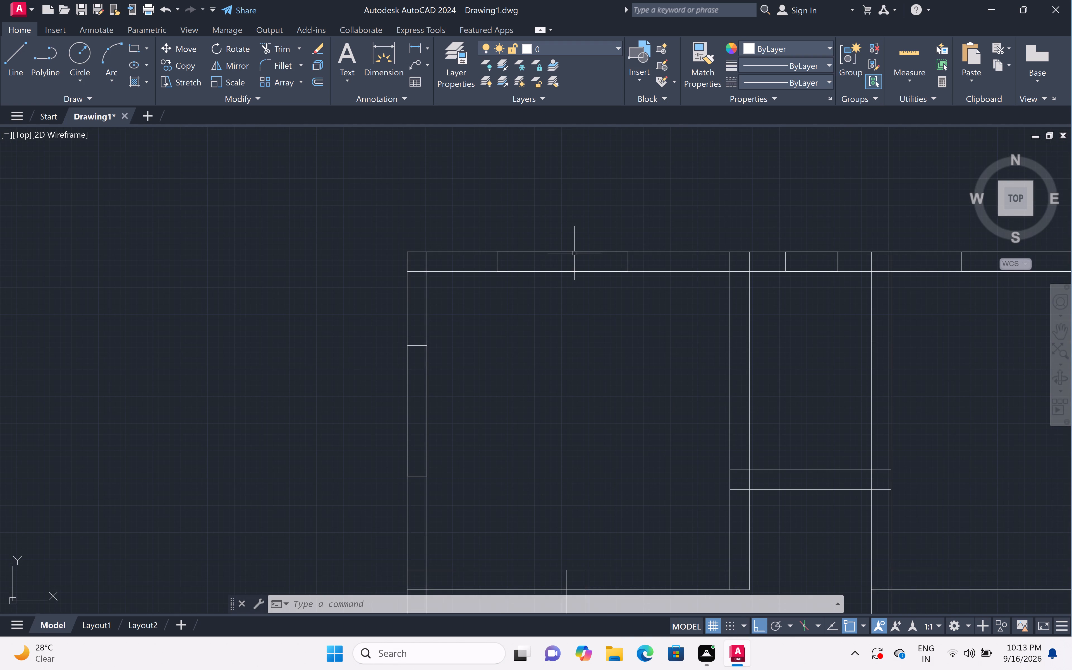
key("o")
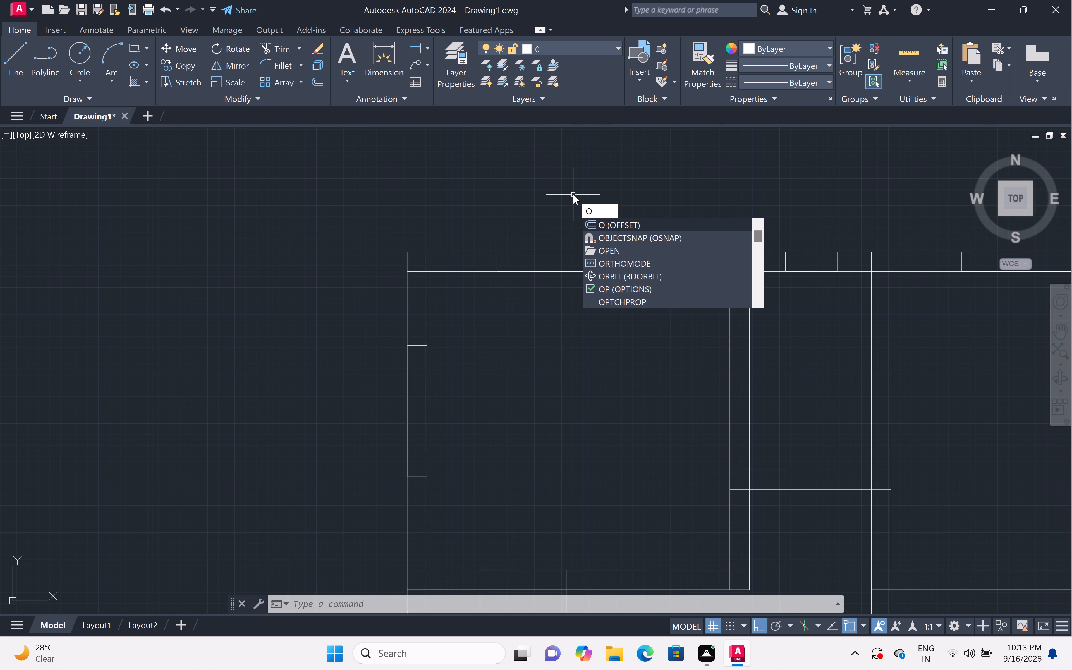
type("ff")
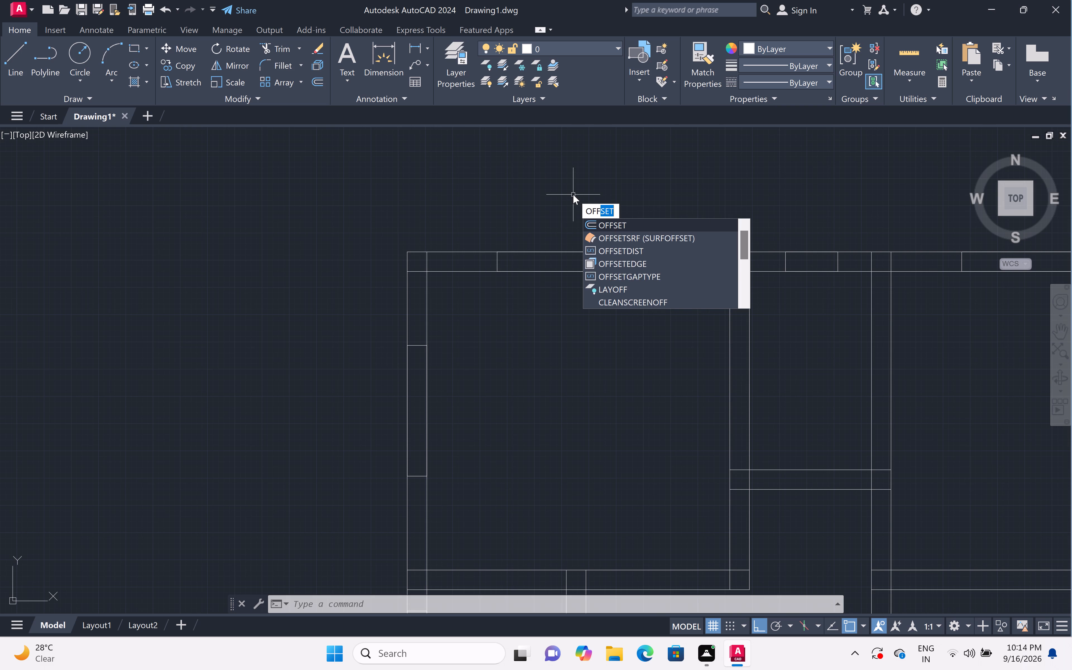
key("space")
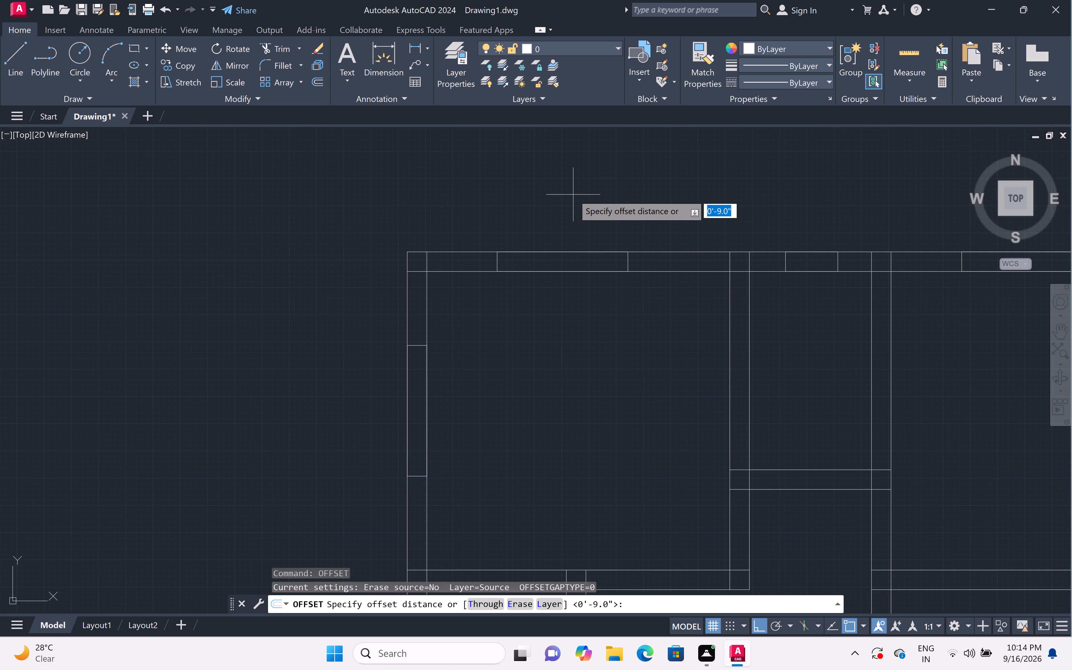
key("3")
type(".5")
key("shift+quotedbl")
key("space")
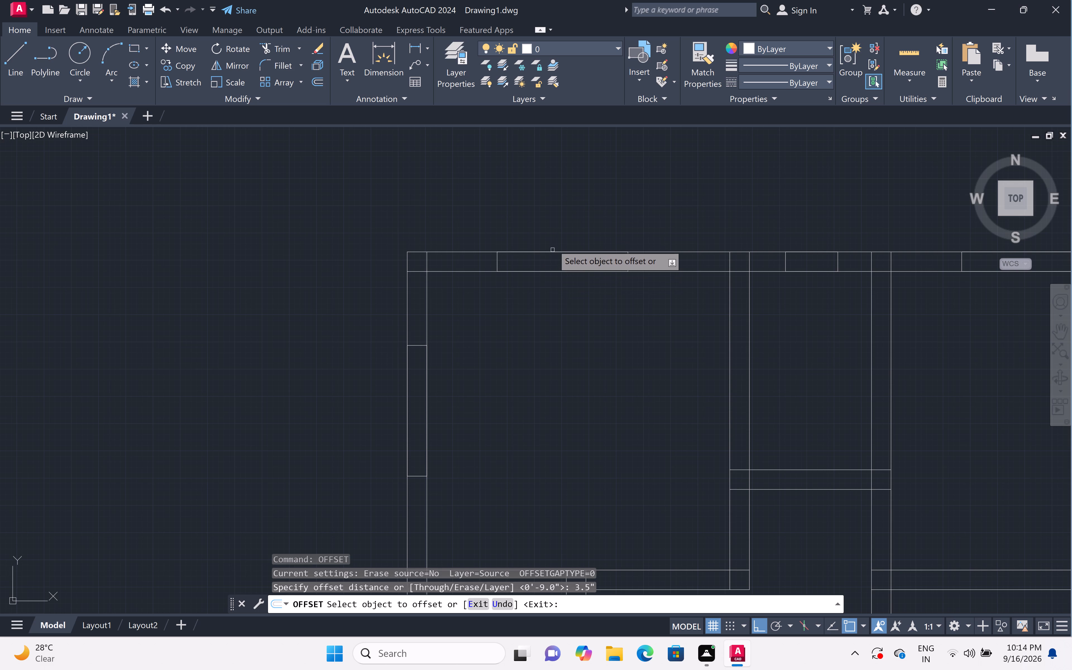
left_click(556, 251)
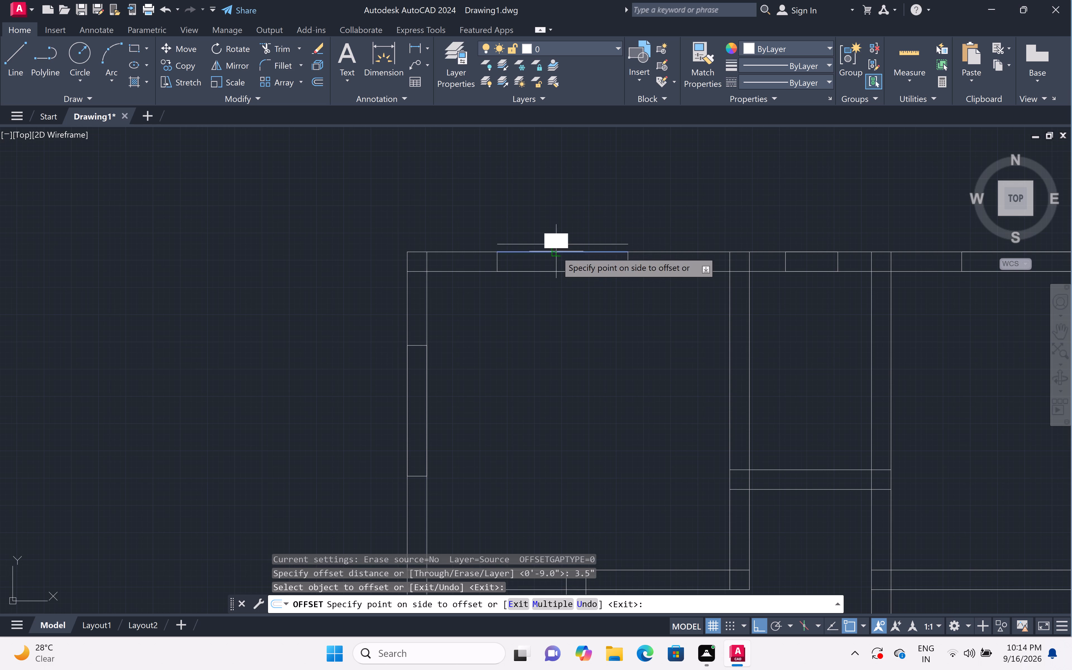
left_click_drag(543, 292, 545, 296)
left_click(545, 296)
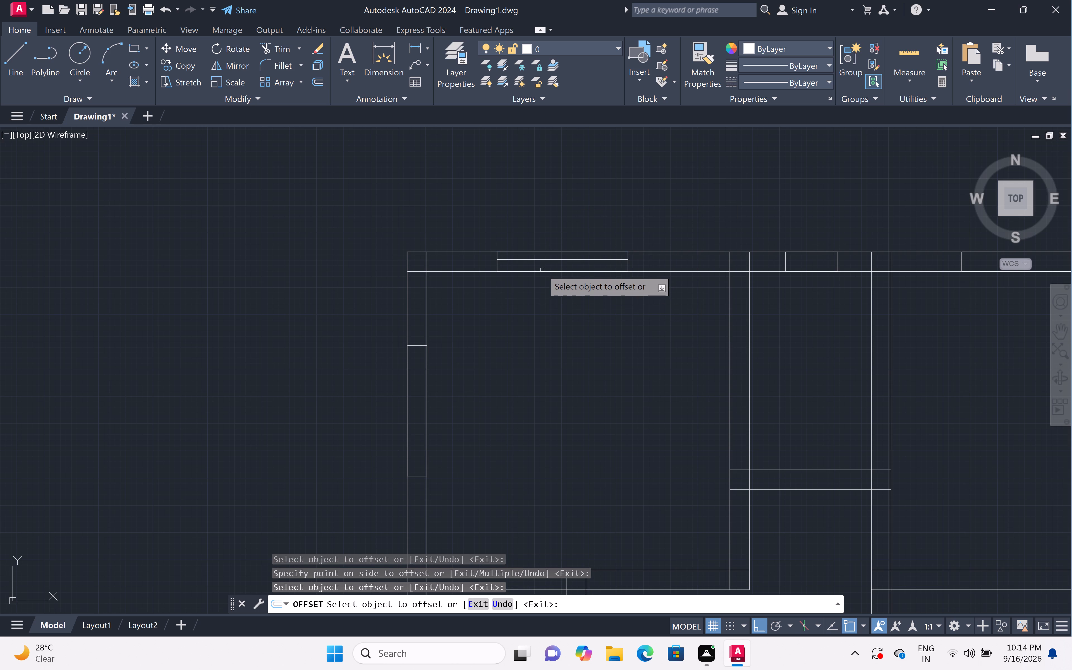
left_click(543, 273)
left_click(544, 236)
Offset both long edges of the small top-middle room's top-wall window 3.5" inward as glazing lines.
scroll(546, 232, "down", 2)
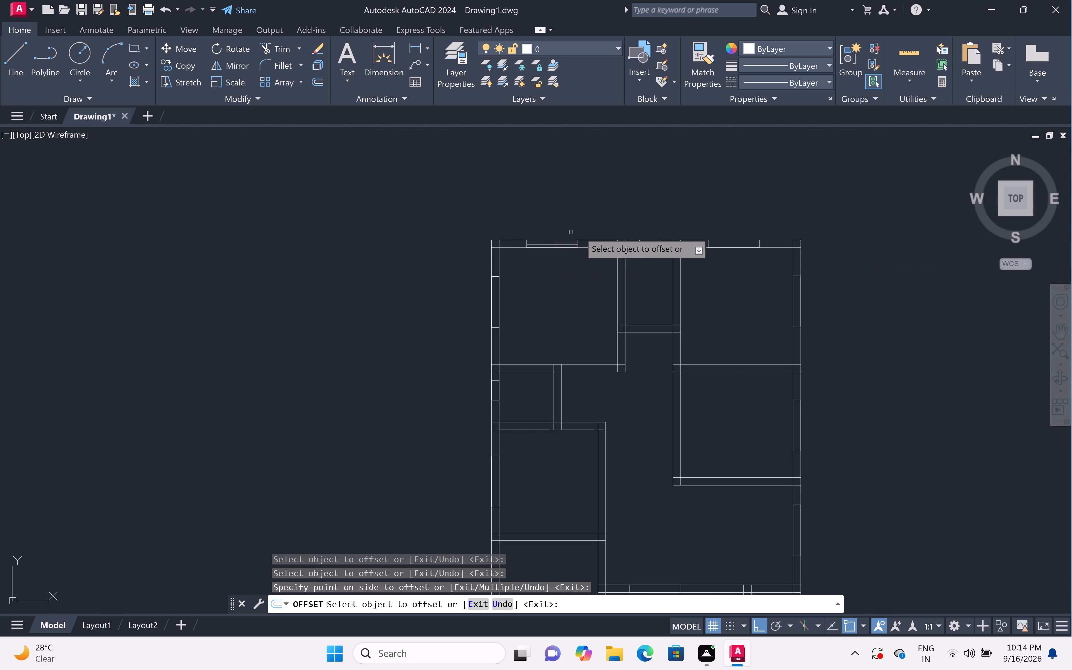
scroll(664, 240, "up", 3)
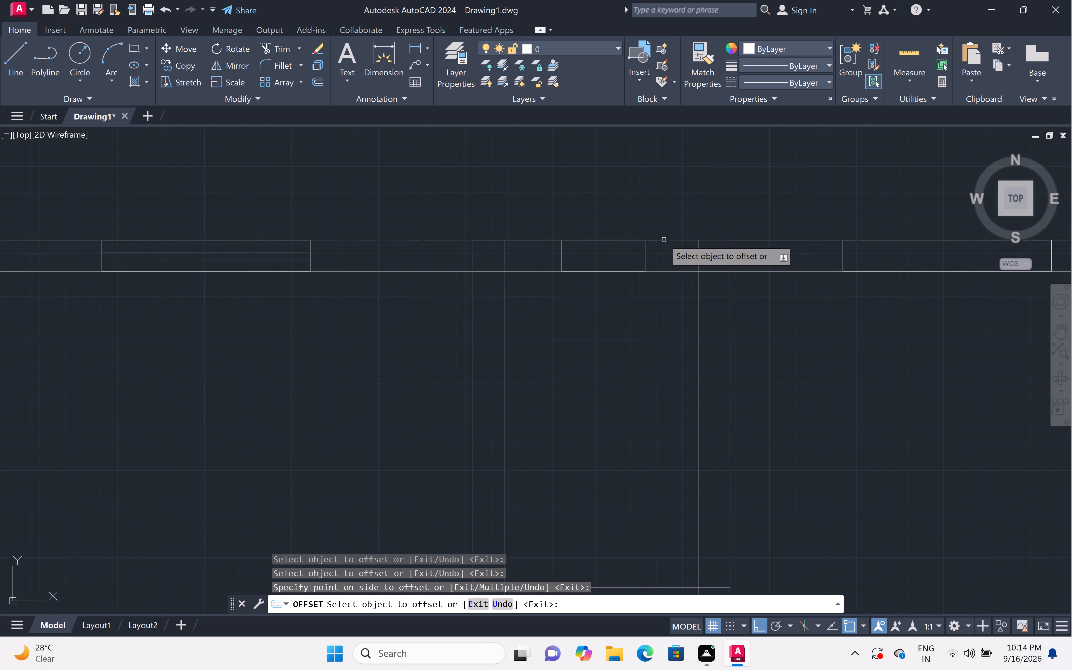
scroll(664, 240, "up", 1)
left_click(607, 240)
left_click(605, 263)
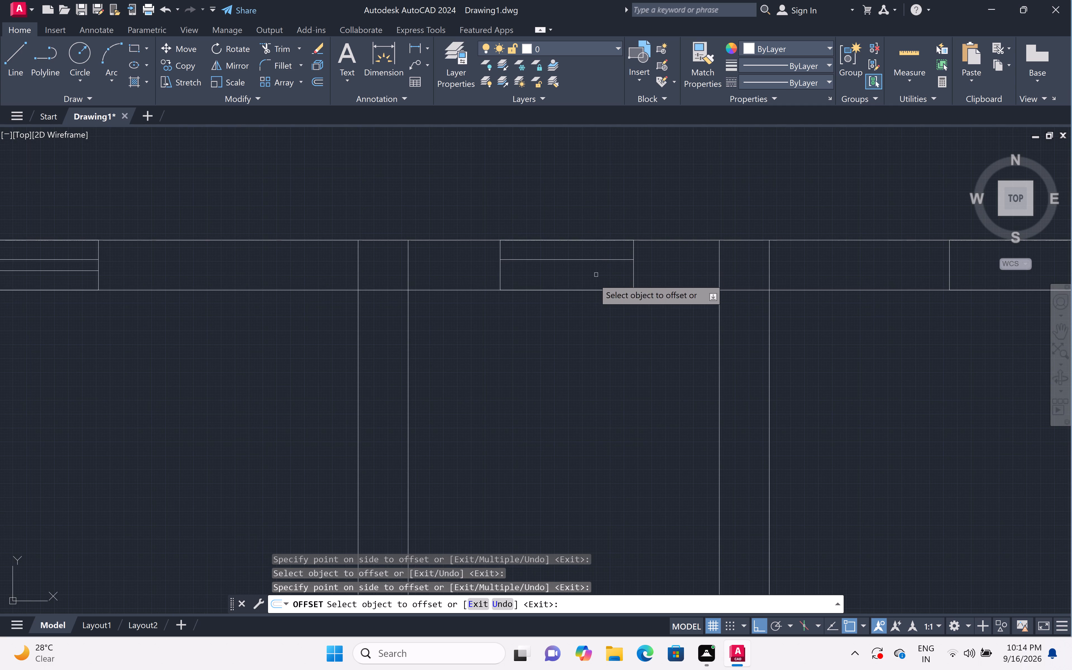
left_click(586, 289)
left_click_drag(585, 273, 585, 269)
left_click(582, 229)
Offset both long edges of the top-right room's top-wall window 3.5" inward as glazing lines.
scroll(586, 224, "down", 4)
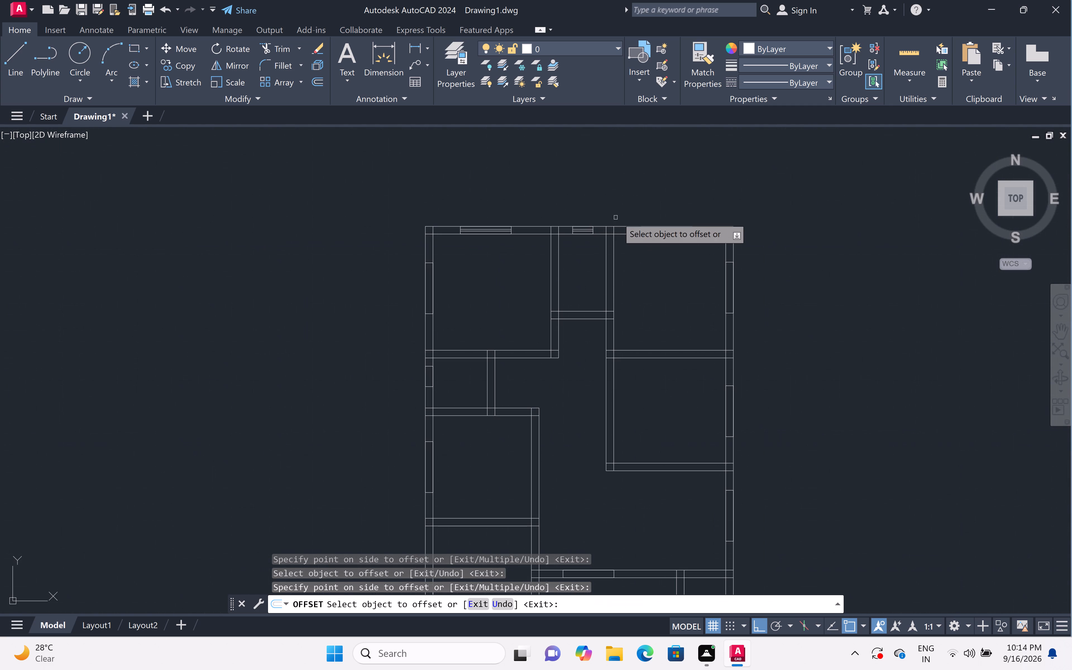
scroll(693, 223, "up", 3)
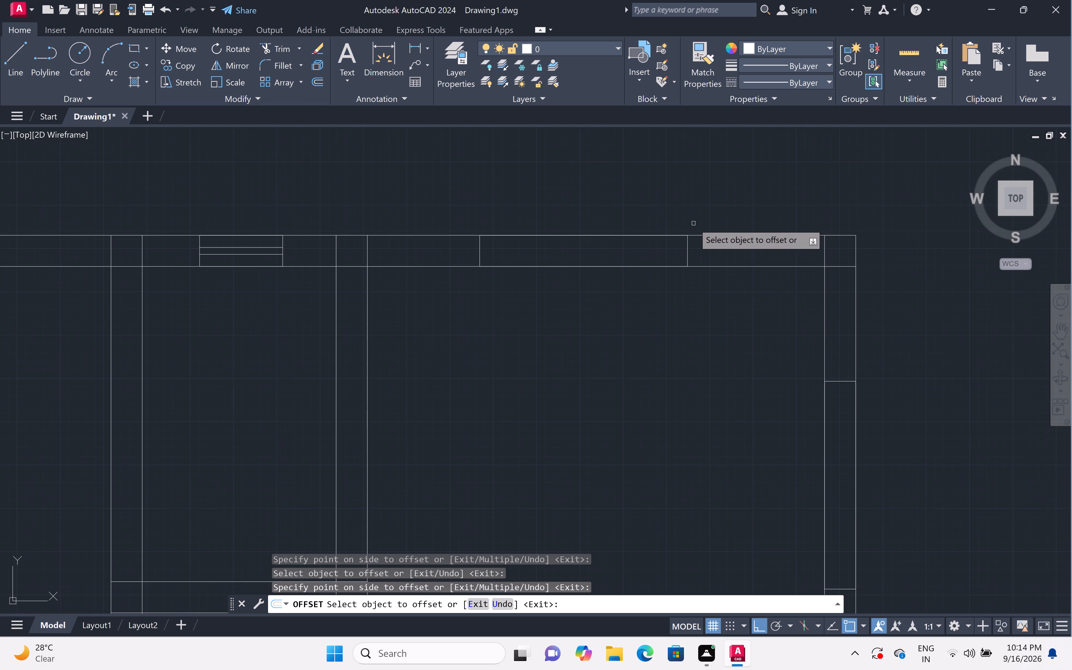
scroll(598, 243, "up", 1)
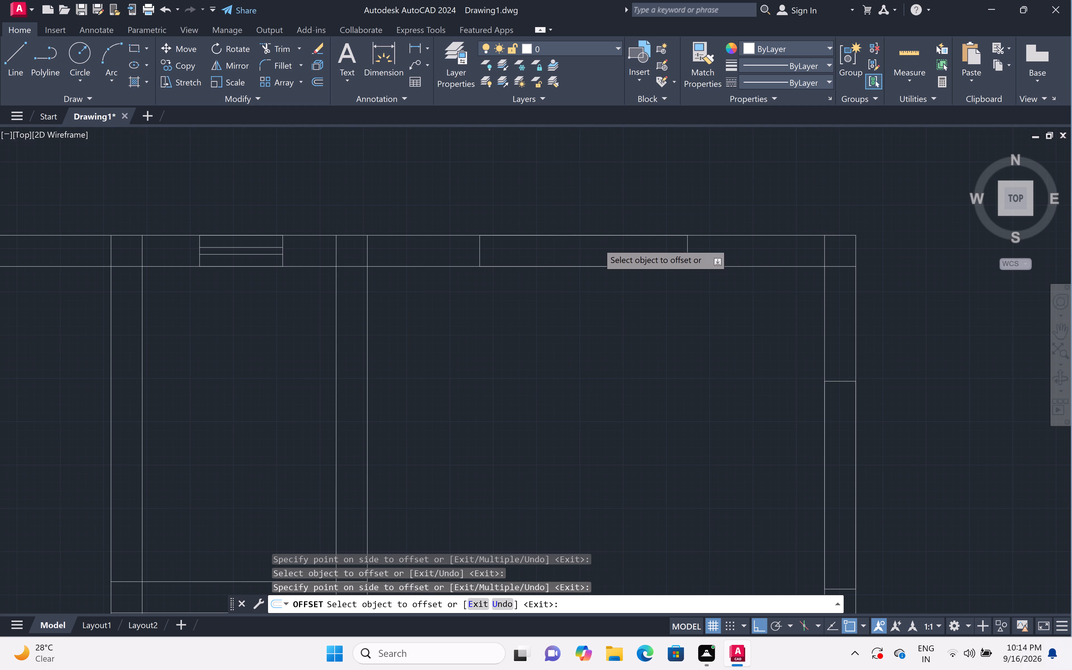
left_click(598, 230)
left_click(604, 314)
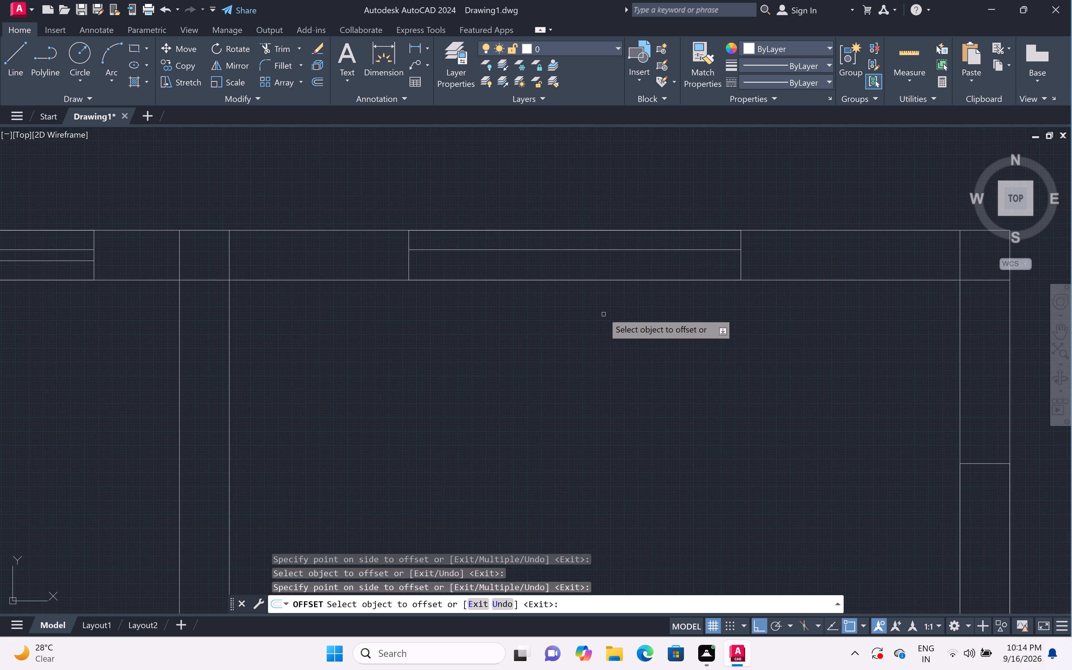
left_click(582, 281)
left_click(571, 254)
Offset both long edges of the window in the top-right room's right outer wall 3.5" inward as glazing lines.
scroll(573, 251, "down", 2)
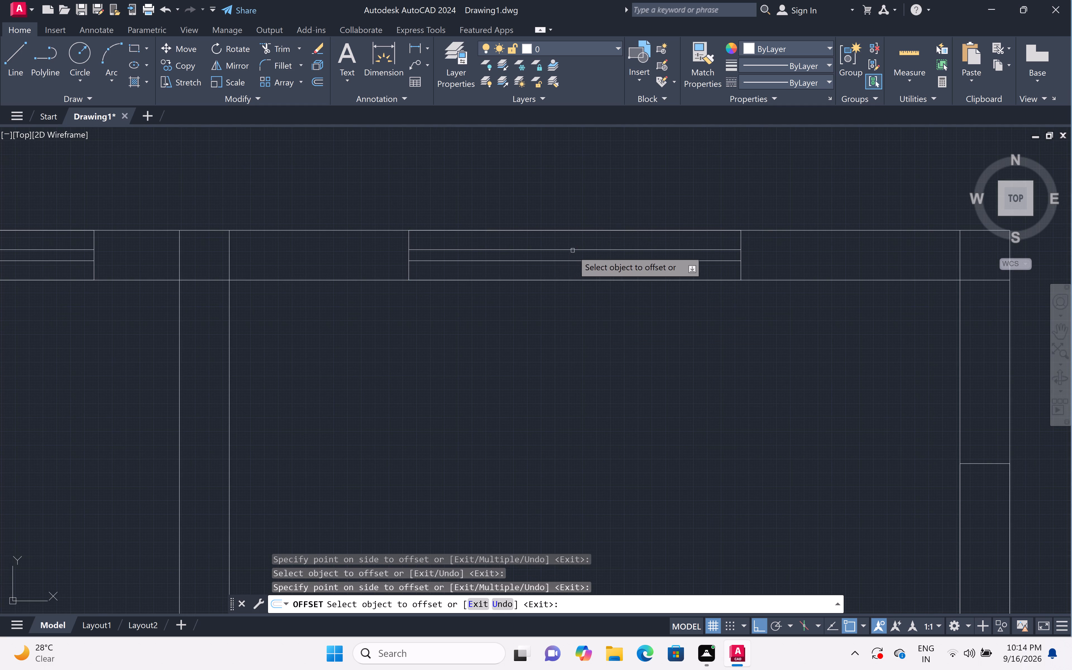
scroll(573, 251, "down", 1)
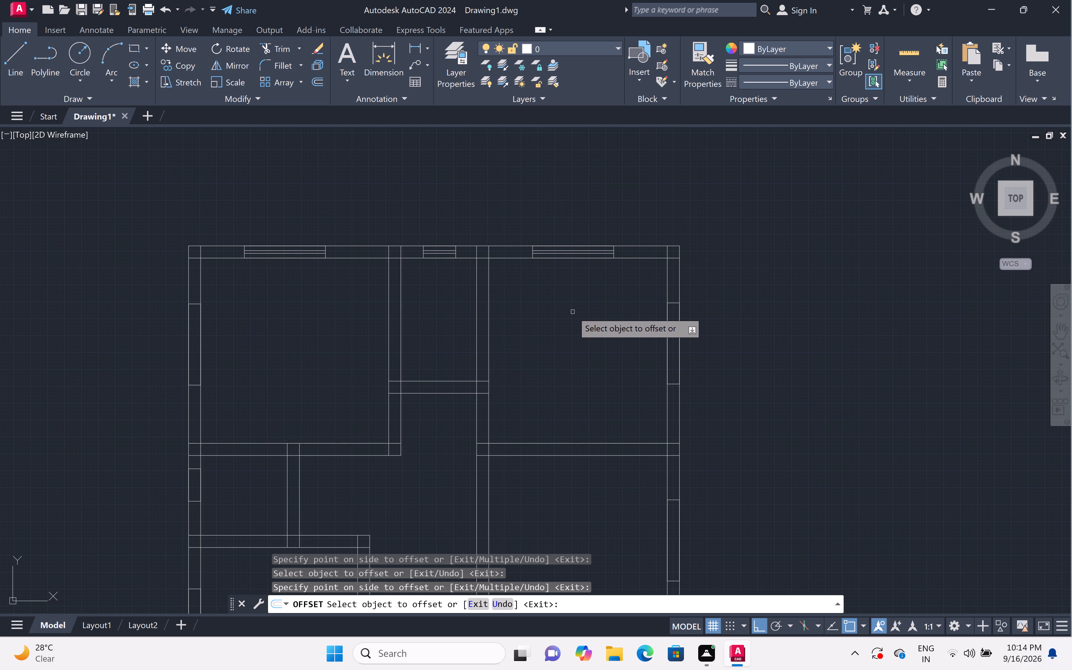
scroll(684, 352, "up", 2)
left_click(670, 335)
left_click(629, 331)
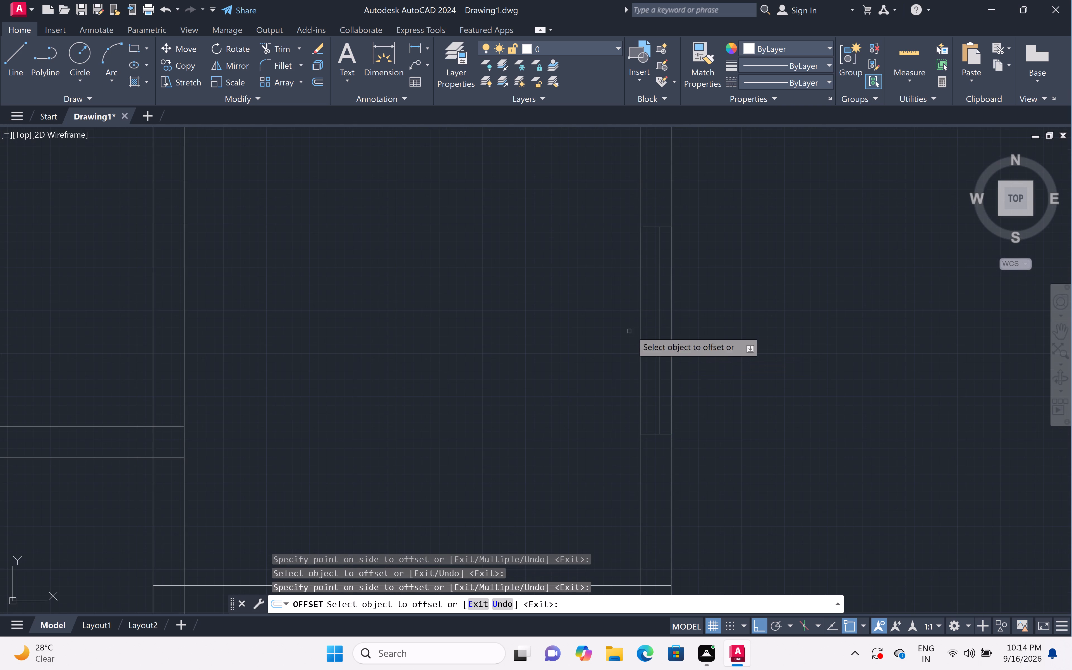
left_click(639, 314)
double_click(683, 313)
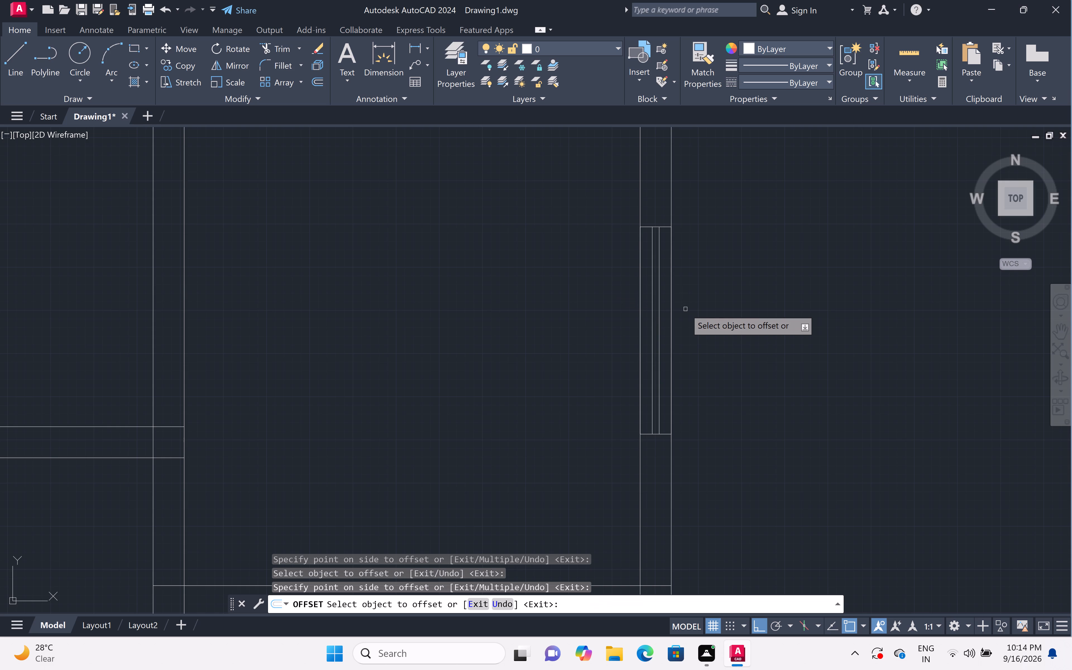
Offset both long edges of the right-wall window in the room directly below the top-right room 3.5" inward.
scroll(700, 288, "down", 1)
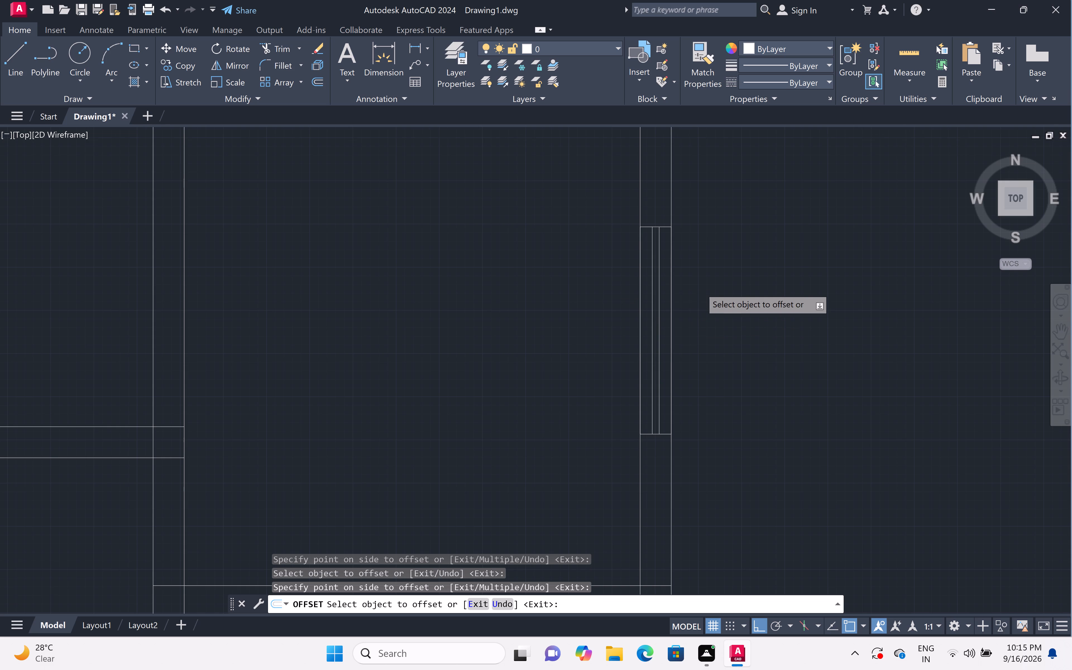
scroll(700, 288, "down", 4)
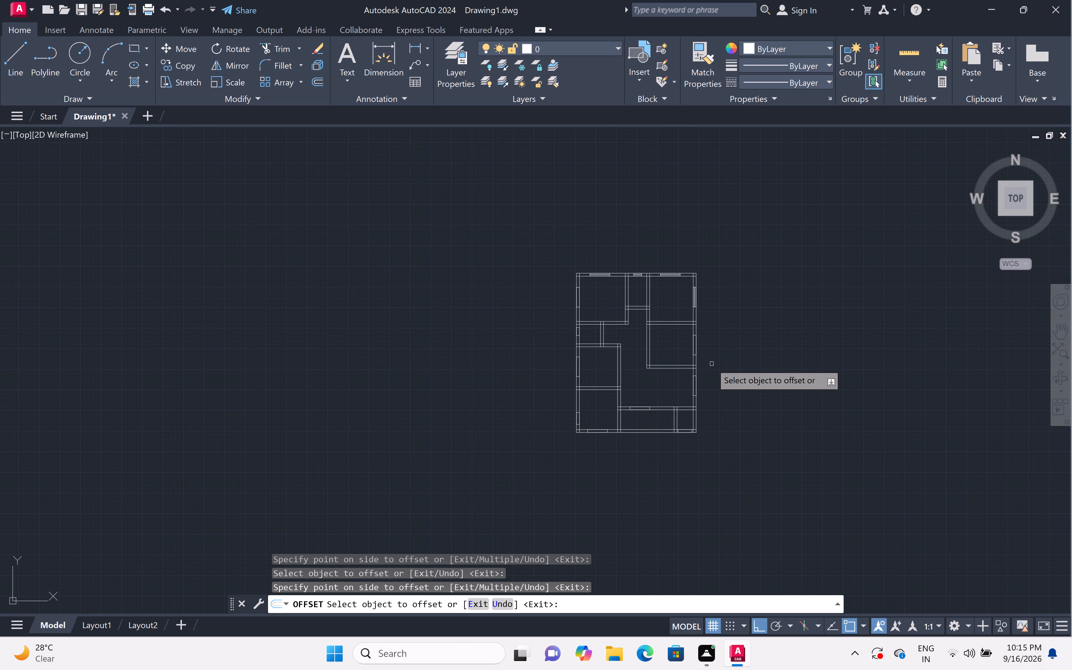
scroll(703, 350, "up", 3)
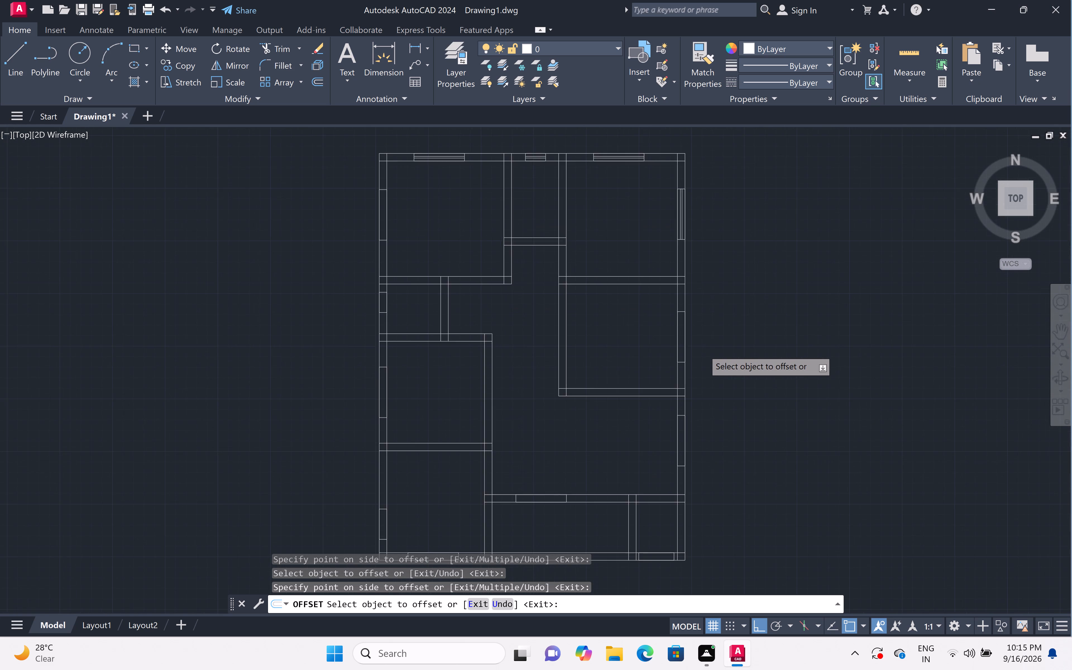
scroll(691, 342, "up", 2)
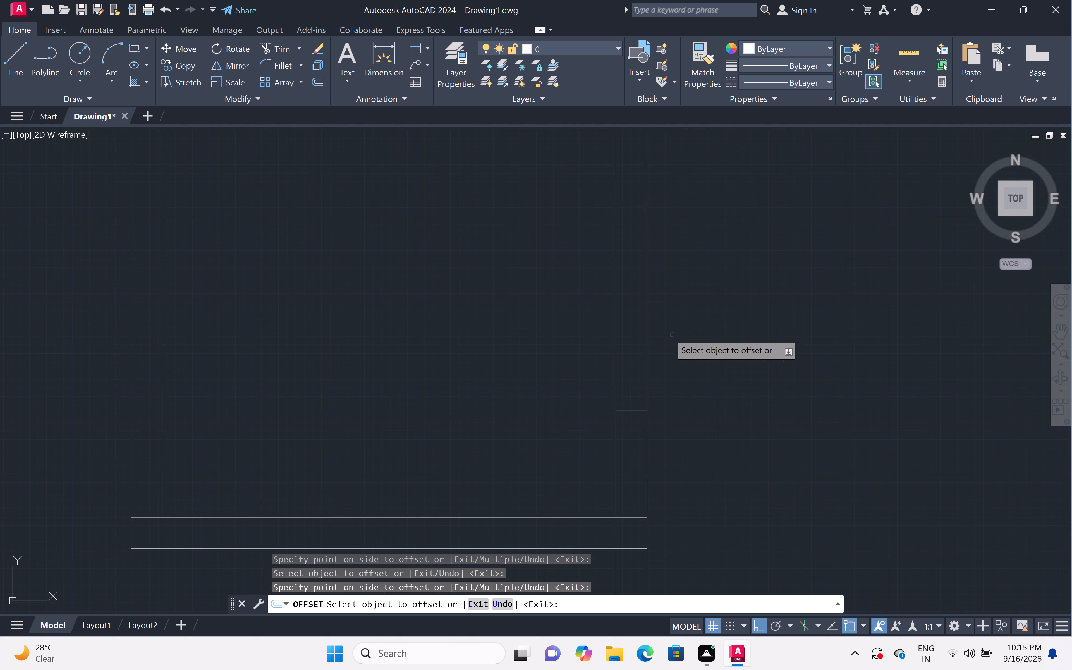
left_click(615, 321)
left_click(680, 324)
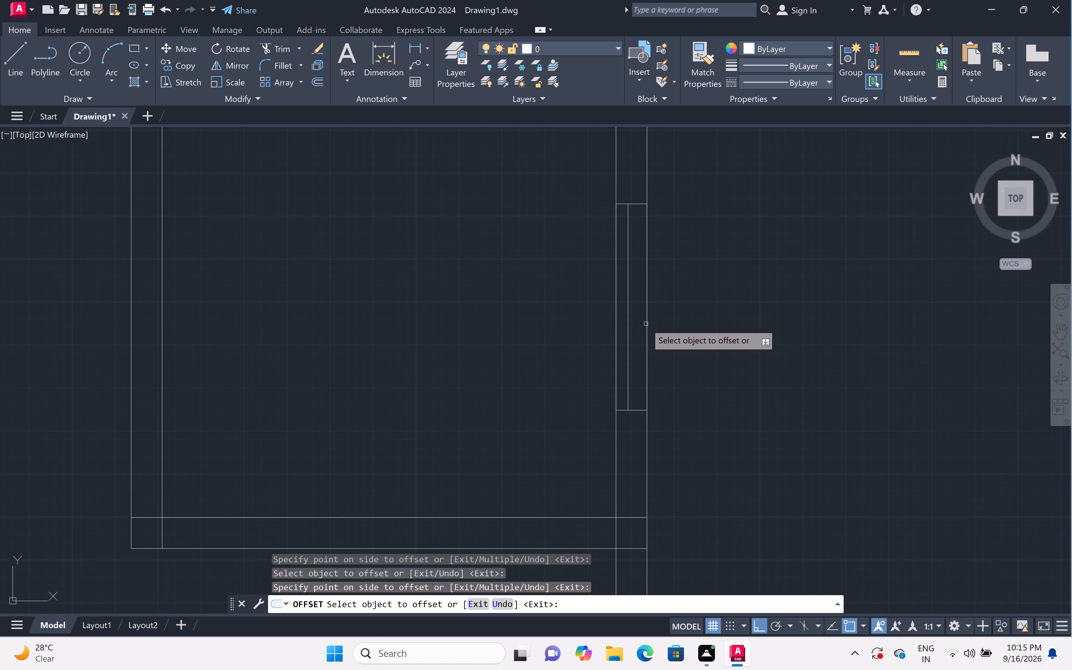
left_click(649, 325)
double_click(557, 307)
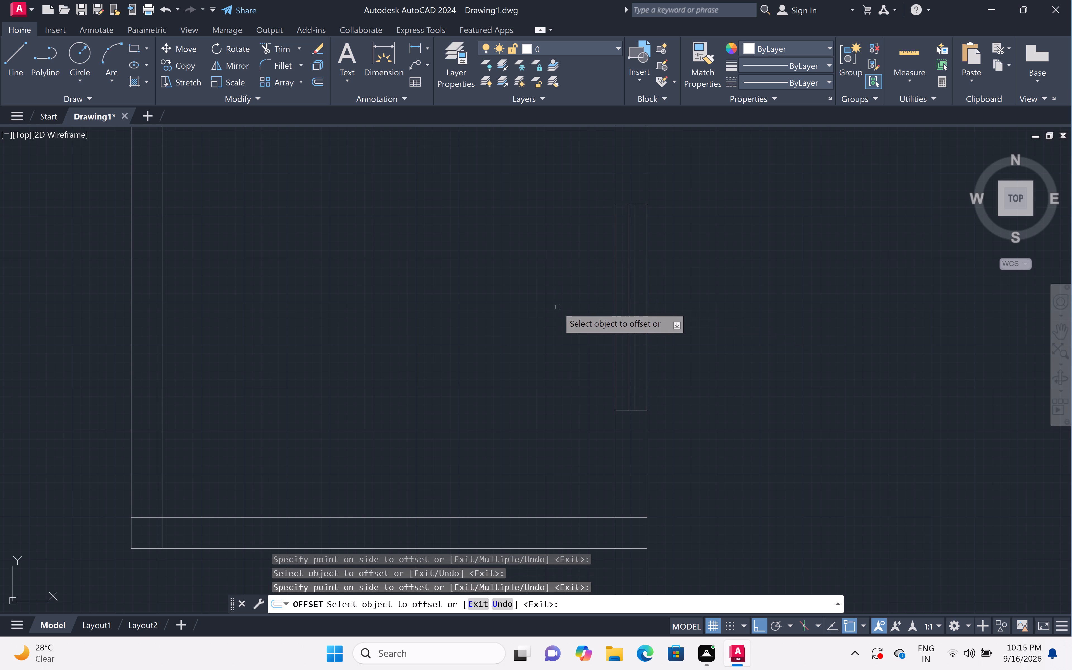
Offset both long edges of the lowest window in the right outer wall 3.5" inward as glazing lines.
scroll(654, 302, "down", 4)
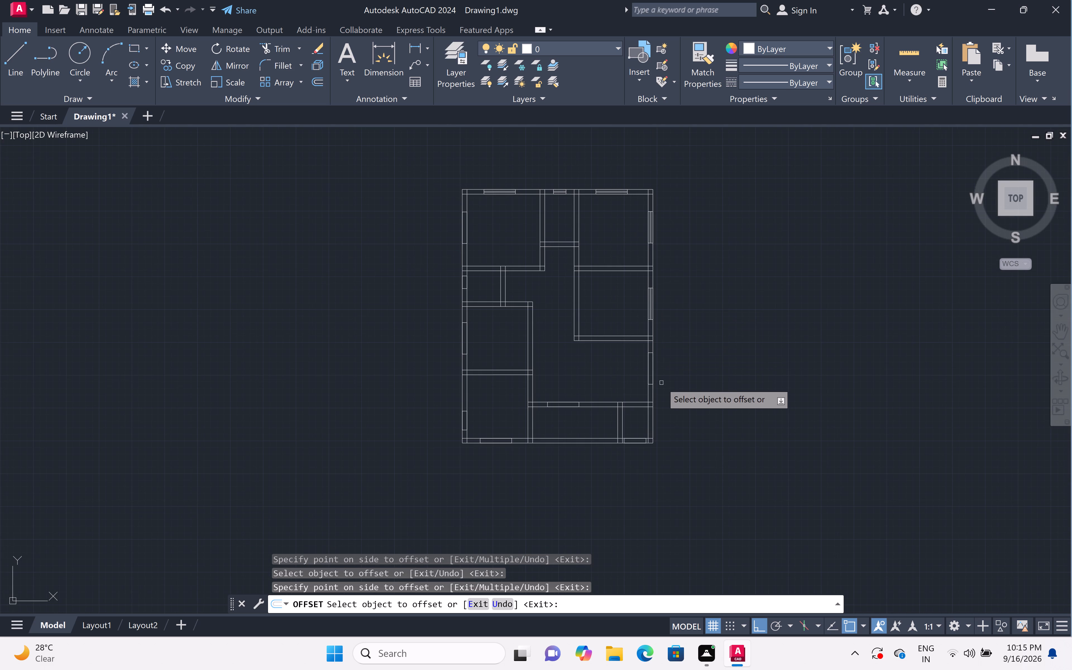
scroll(655, 387, "up", 4)
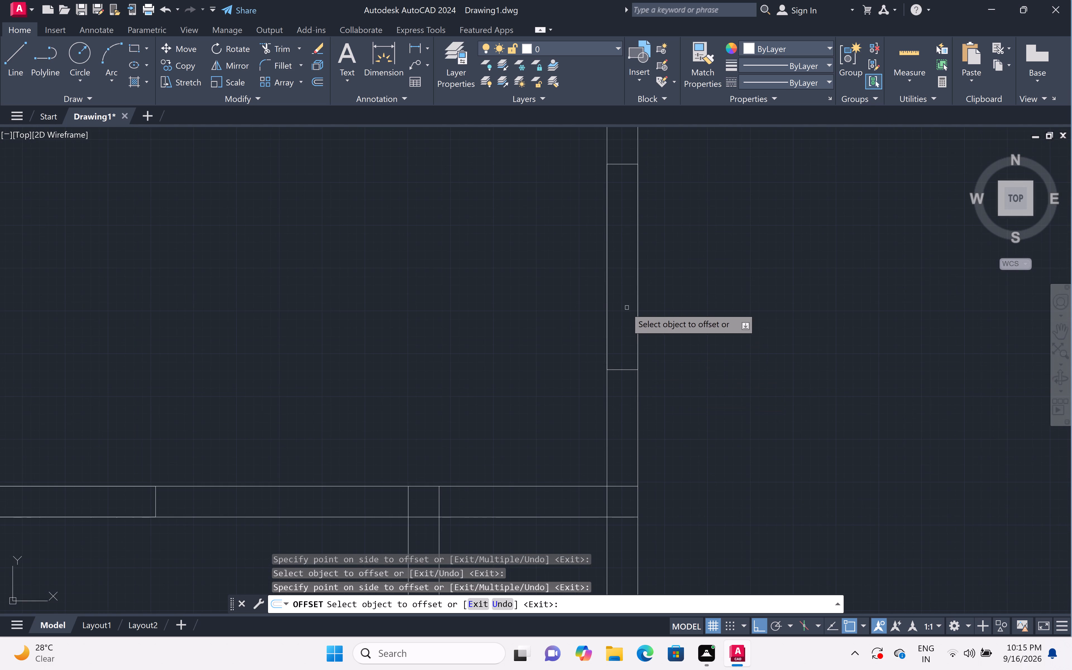
left_click(607, 298)
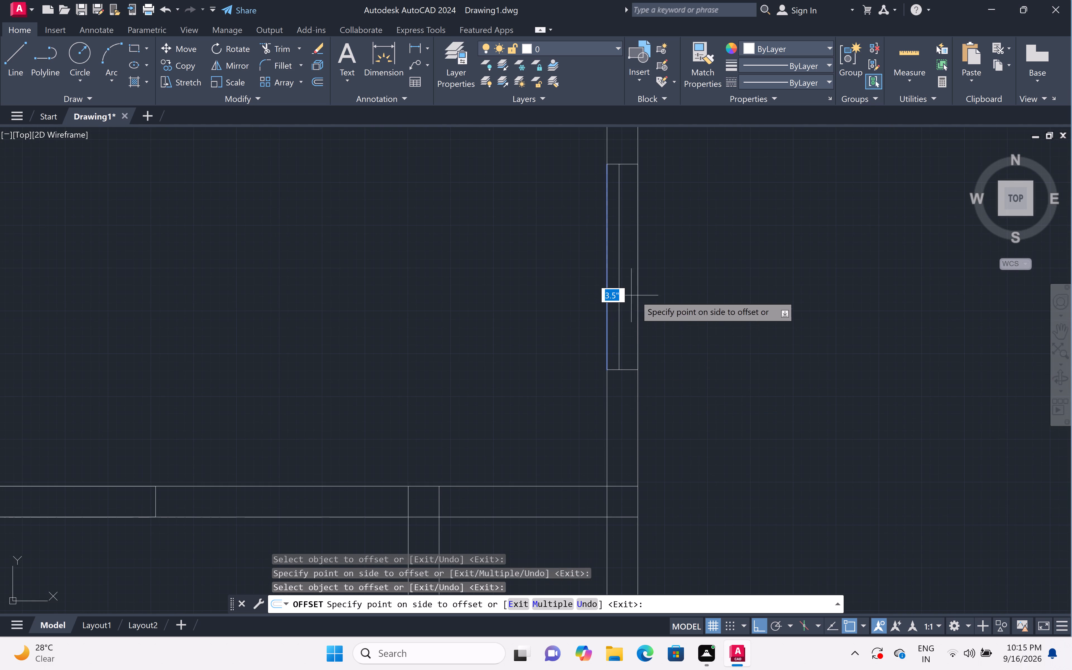
left_click(689, 296)
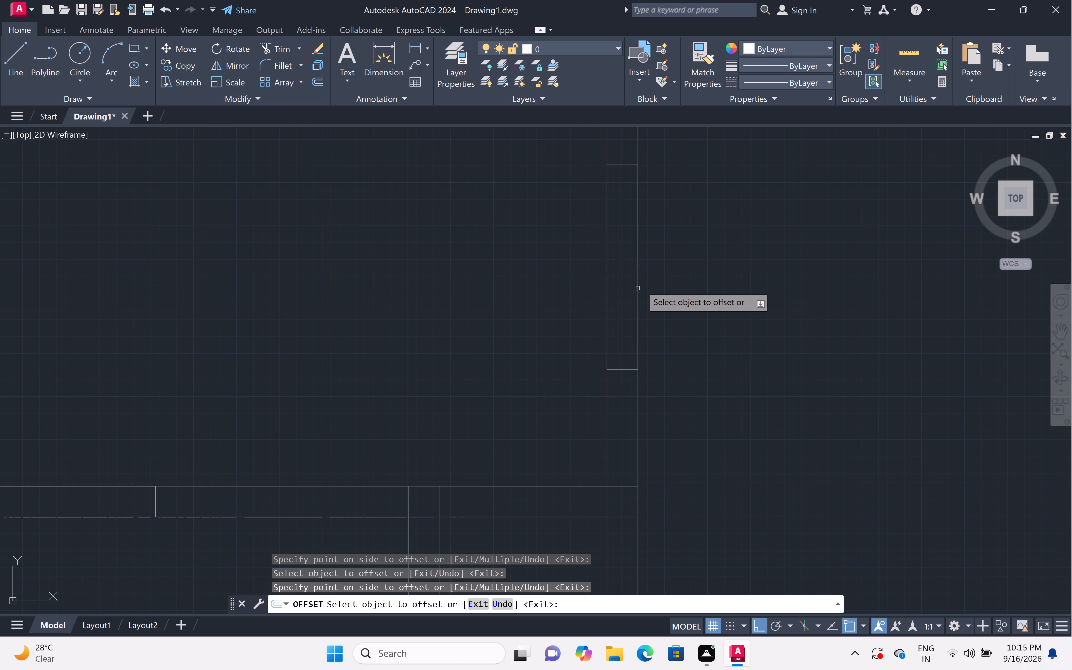
left_click(636, 282)
left_click(592, 283)
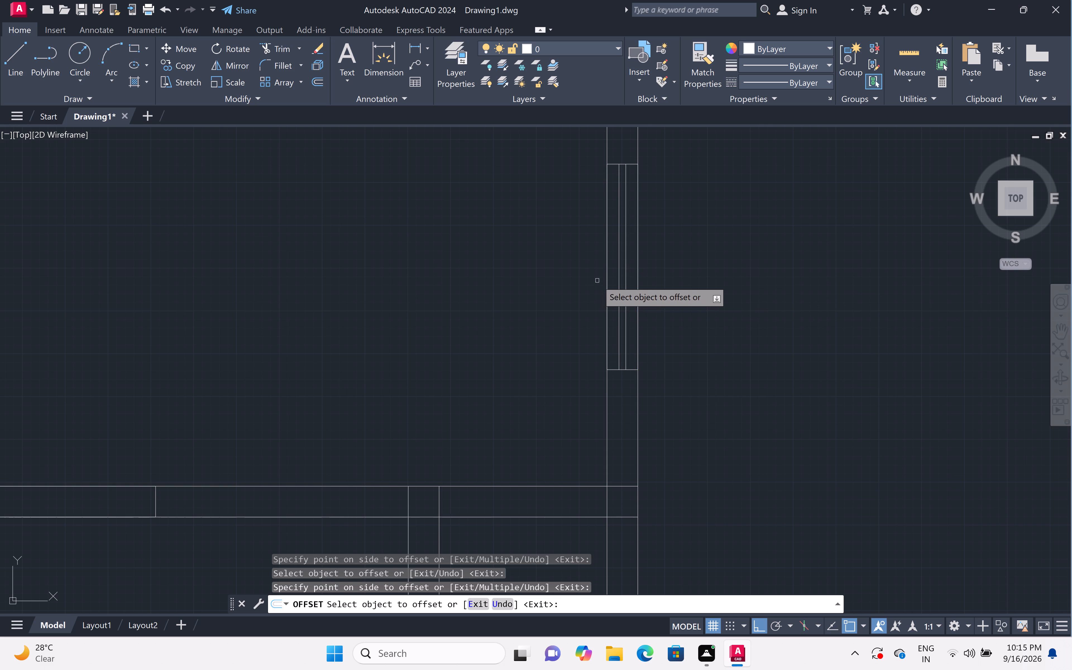
Offset both long edges of the window in the bottom-right small room's bottom wall 3.5" inward as glazing lines.
scroll(597, 281, "down", 3)
scroll(580, 353, "down", 1)
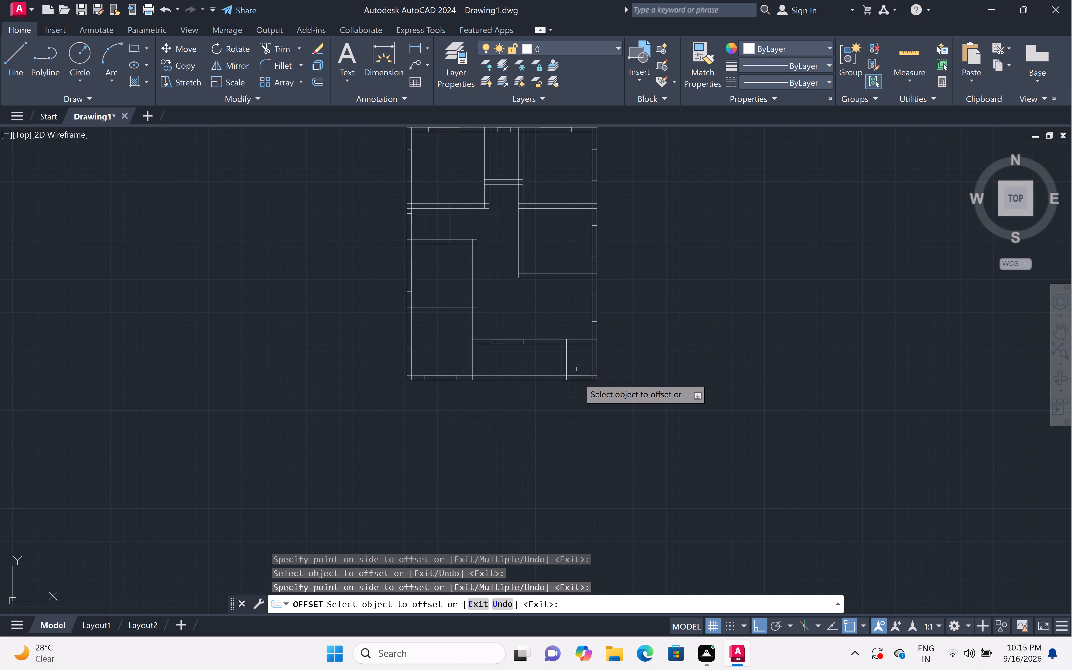
scroll(580, 381, "up", 5)
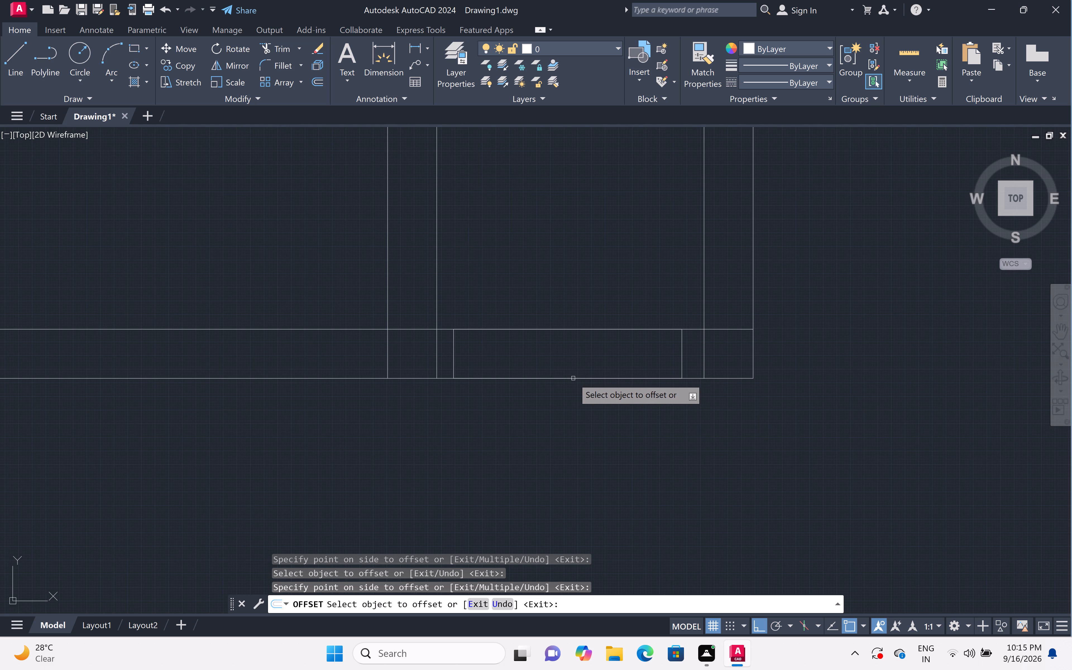
left_click(573, 378)
left_click(575, 338)
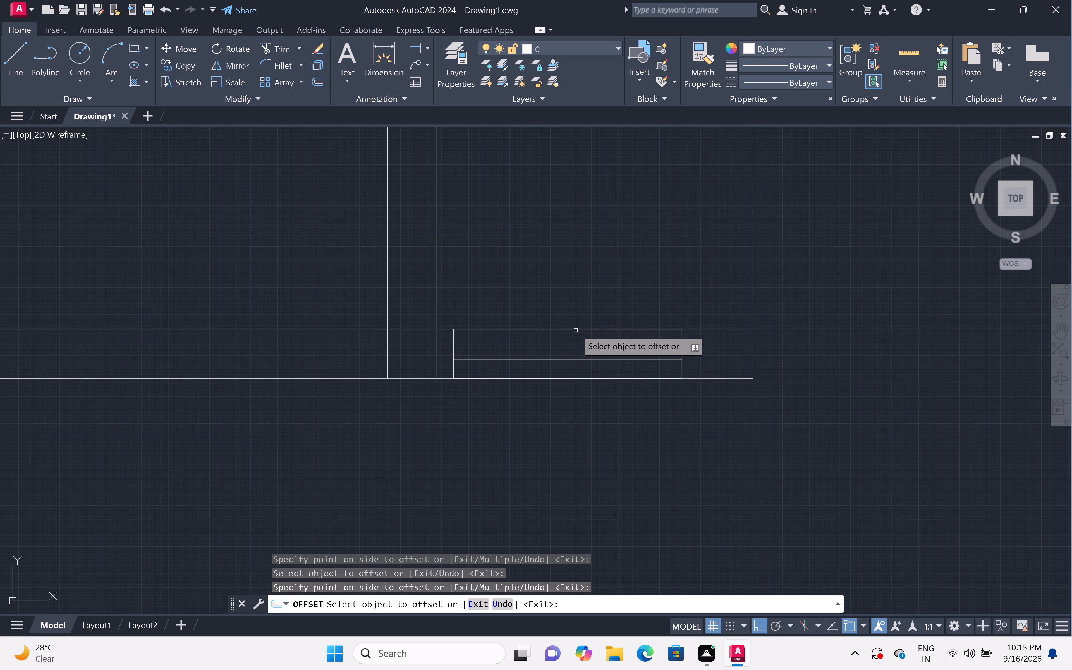
left_click(574, 328)
left_click(573, 366)
Offset both long edges of the window in the interior wall above the bottom-middle room 3.5" inward as glazing lines.
scroll(583, 331, "down", 5)
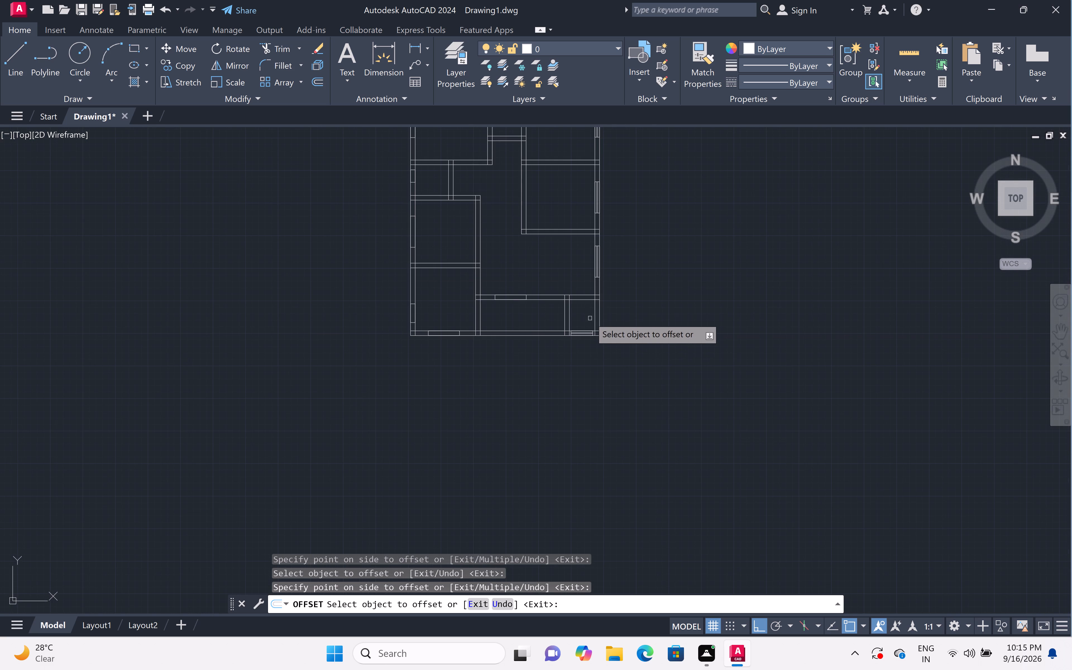
scroll(506, 288, "up", 4)
scroll(514, 317, "up", 1)
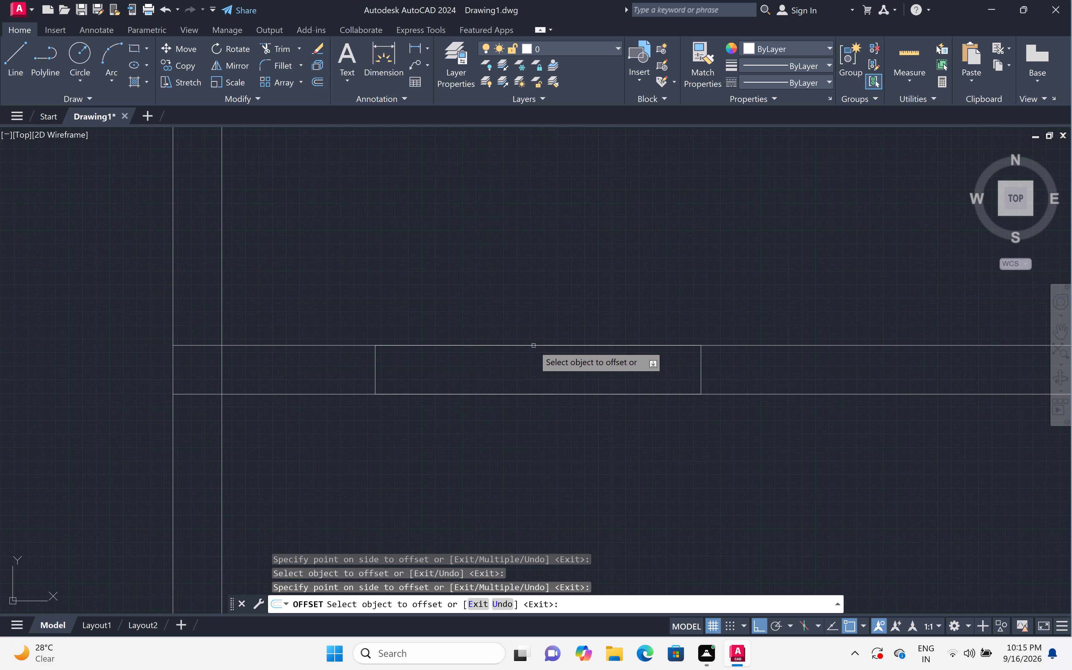
left_click(533, 346)
left_click(525, 386)
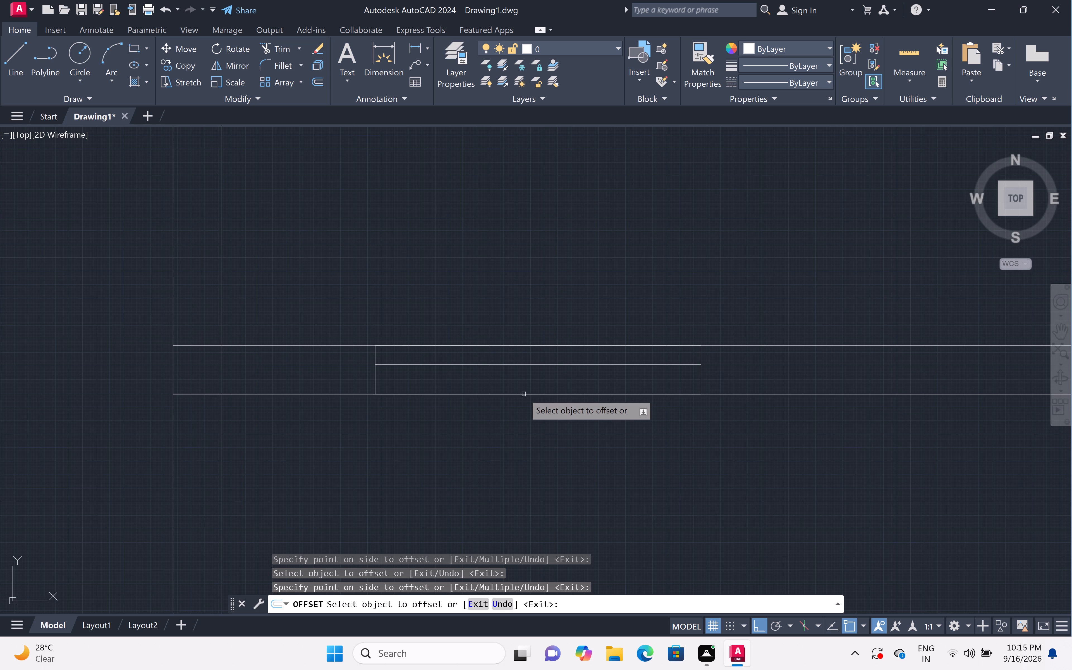
left_click(524, 394)
left_click(530, 360)
Offset both long edges of the bottom-left room's bottom-wall window 3.5" inward as glazing lines.
scroll(518, 332, "down", 5)
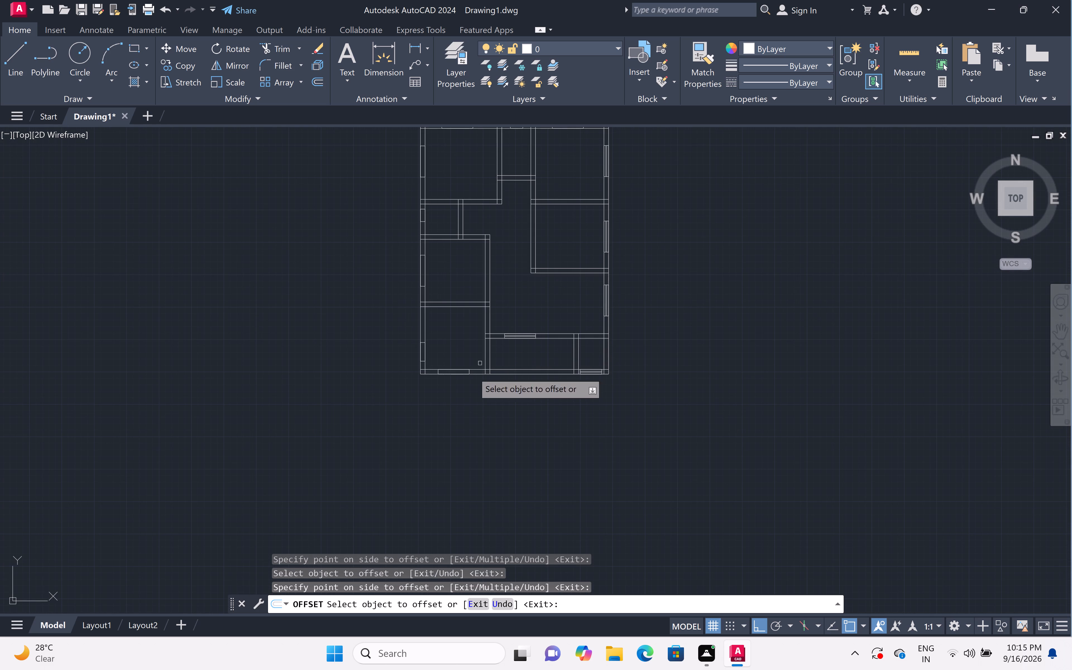
scroll(440, 372, "up", 5)
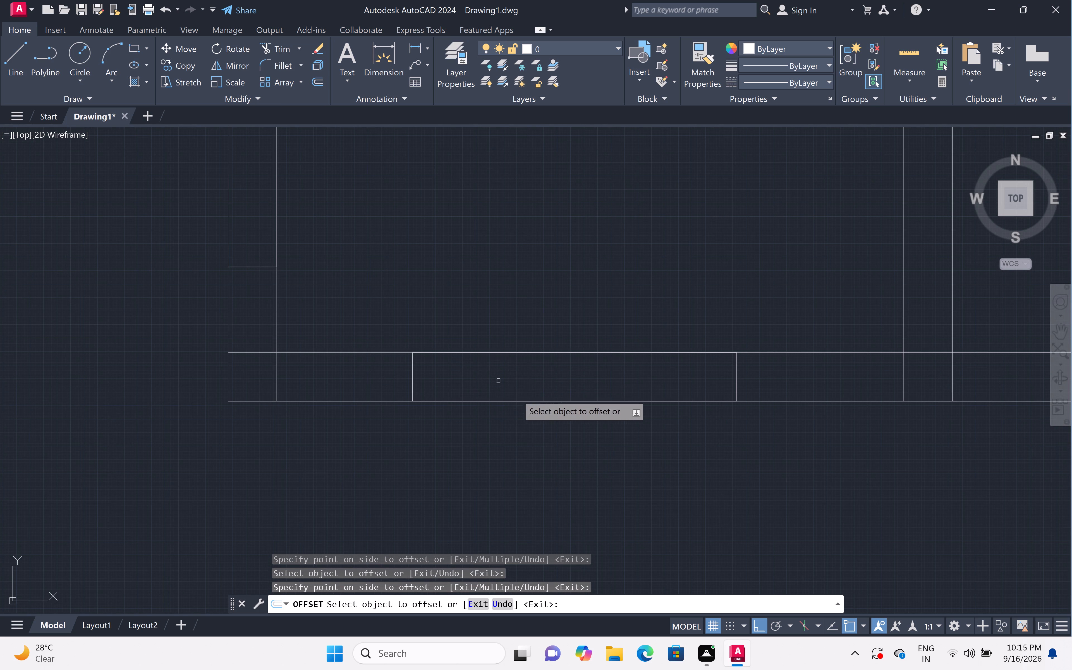
left_click(554, 401)
left_click(534, 346)
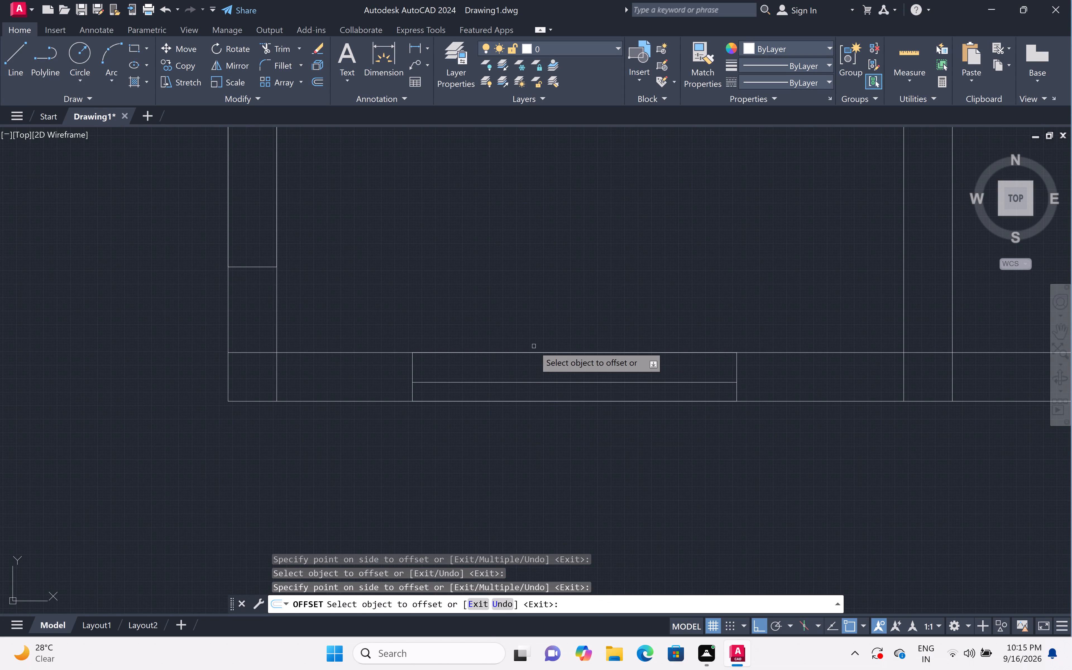
left_click(540, 351)
left_click(547, 394)
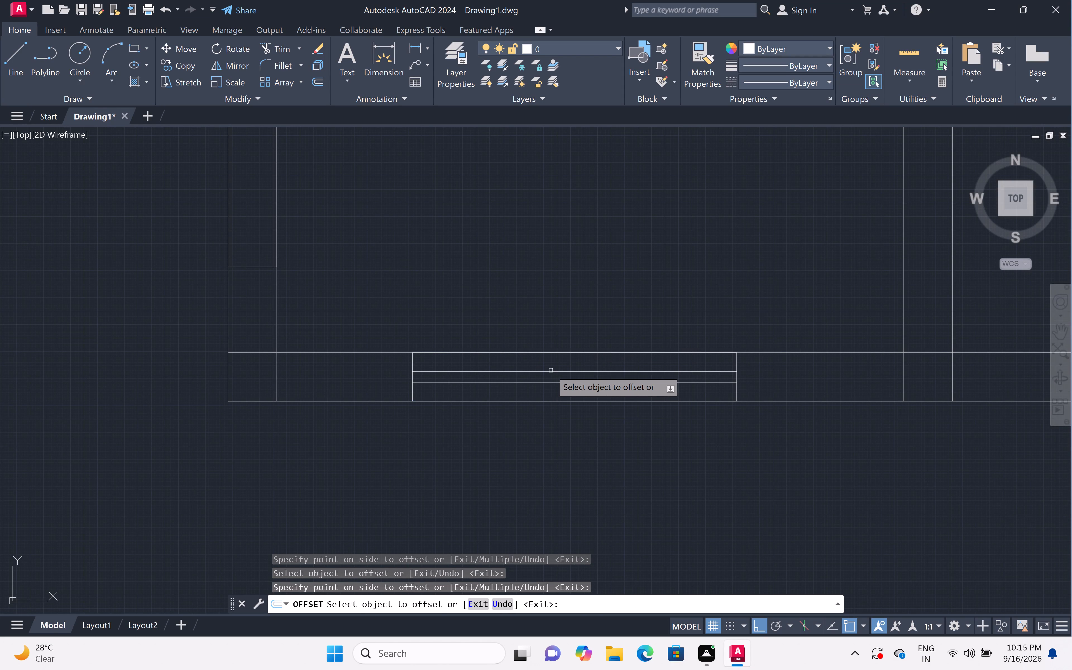
Offset both long edges of the window in the bottom-left room's left outer wall 3.5" inward as glazing lines.
scroll(575, 307, "down", 3)
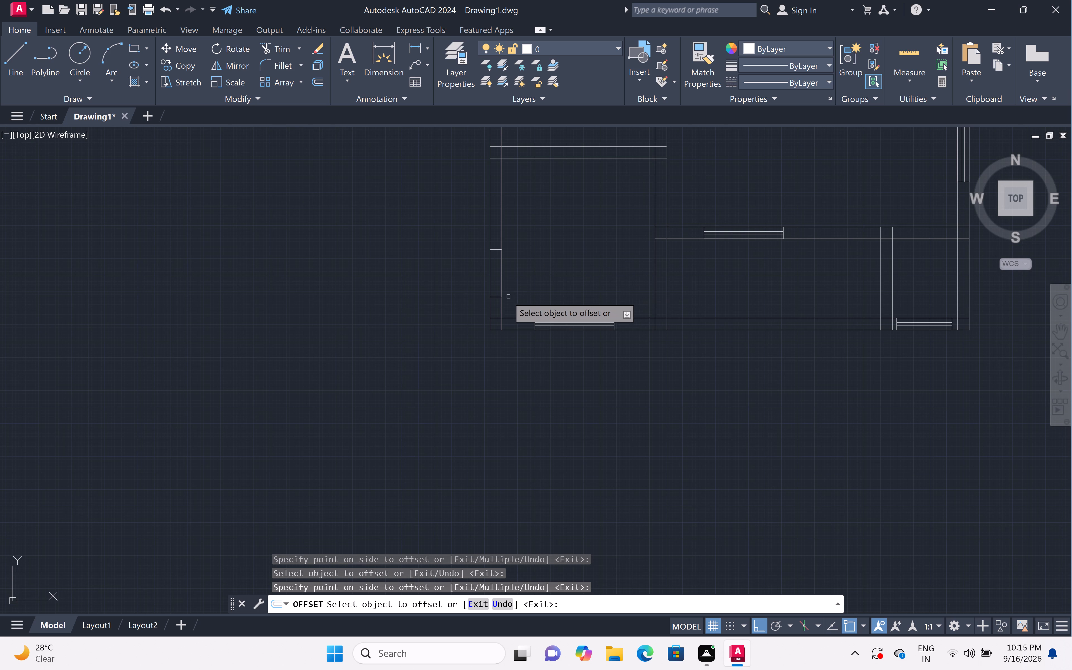
scroll(496, 253, "up", 2)
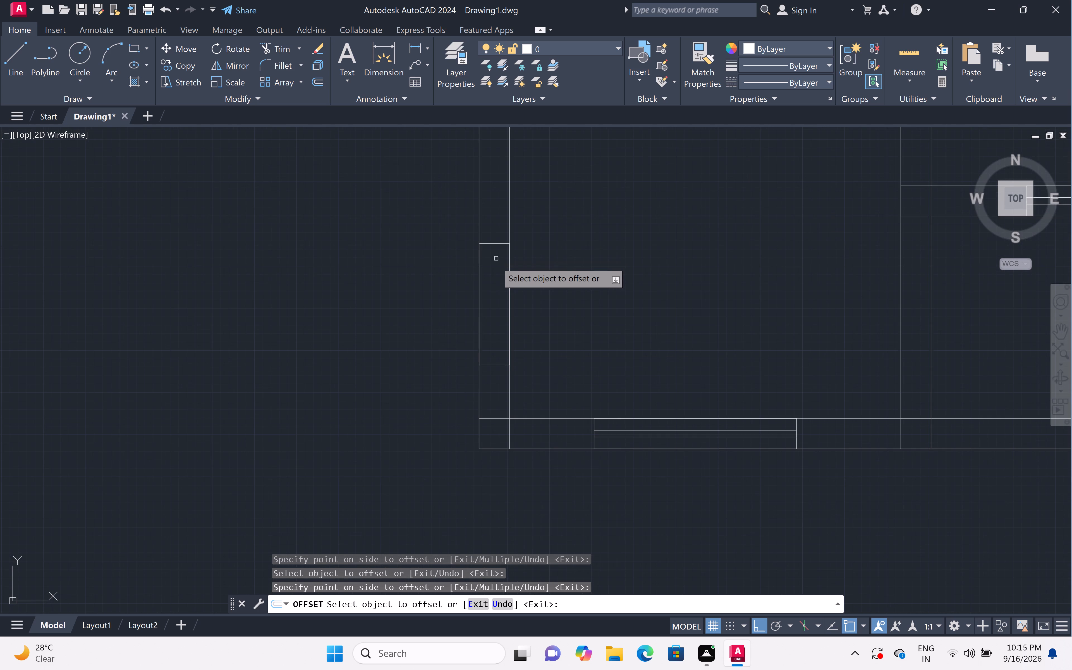
scroll(496, 267, "up", 1)
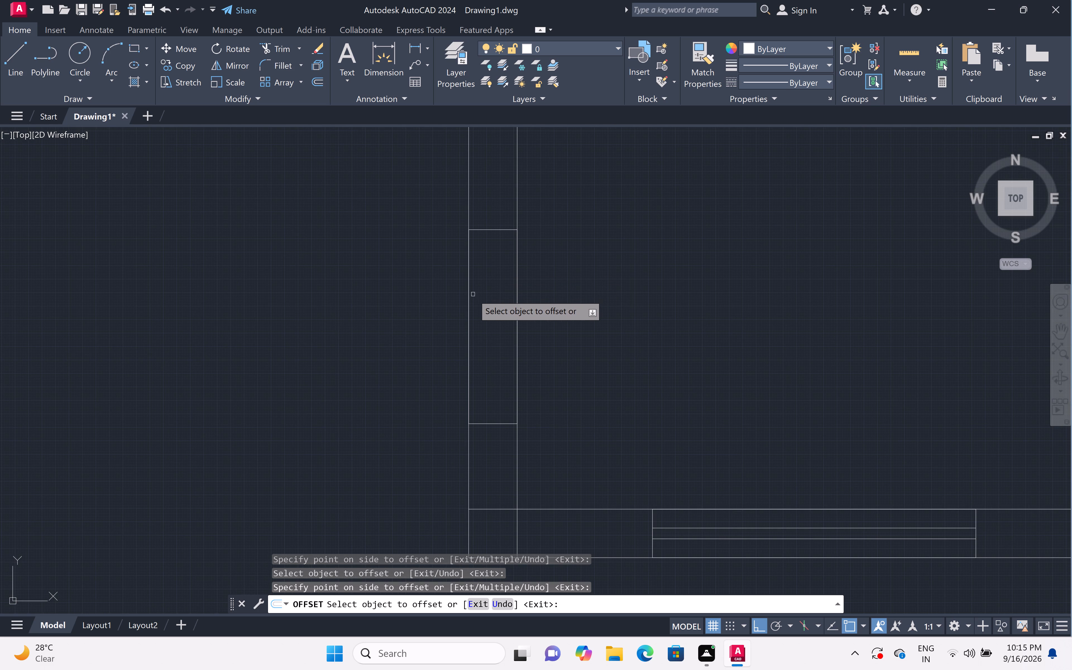
left_click(469, 309)
left_click(518, 308)
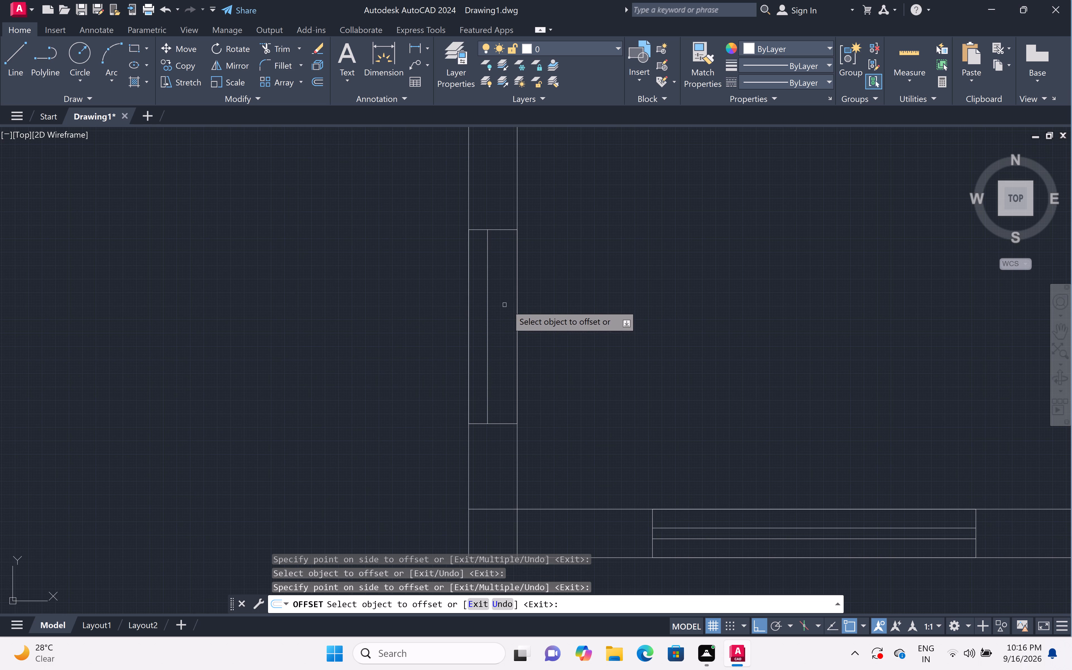
left_click(518, 315)
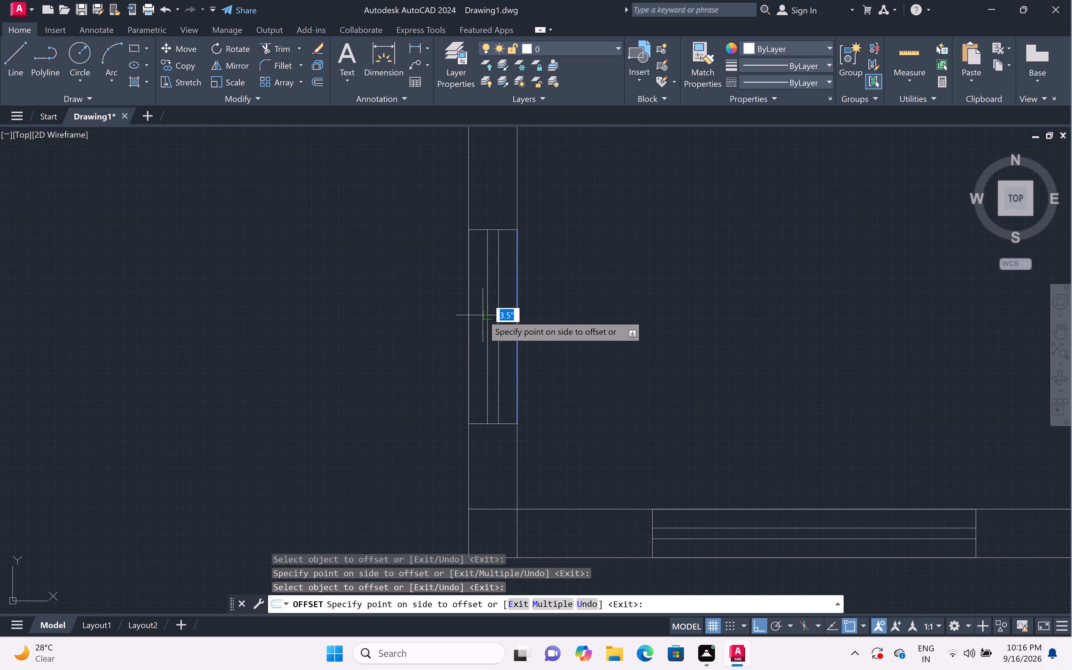
double_click(482, 315)
Offset both long edges of the left-wall window in the room directly above the bottom-left room 3.5" inward.
scroll(498, 301, "down", 3)
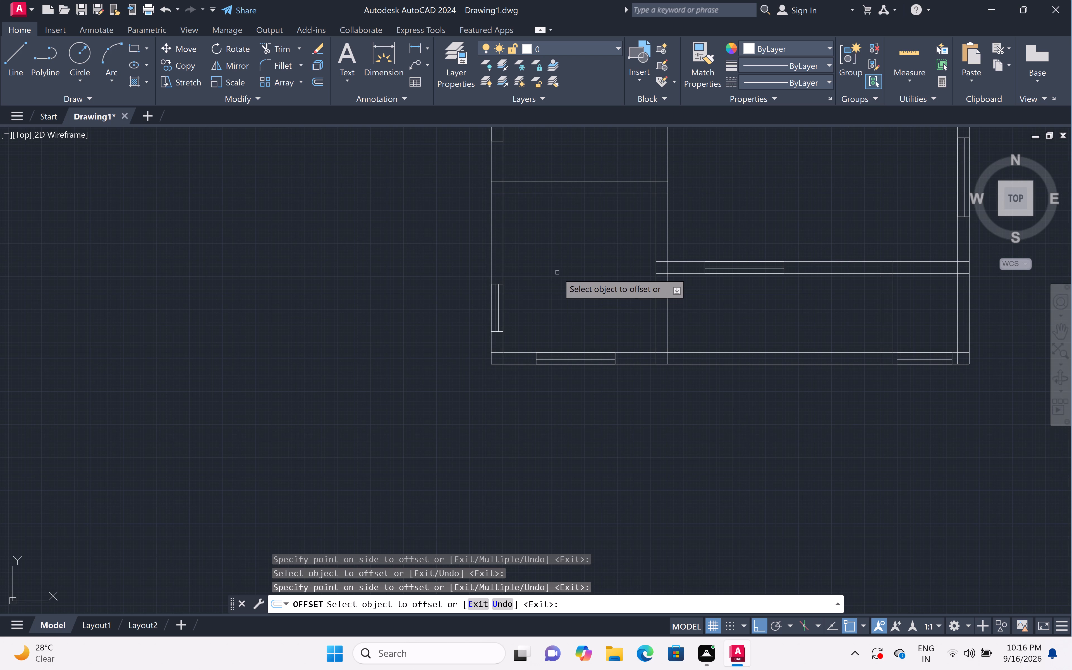
scroll(567, 255, "down", 2)
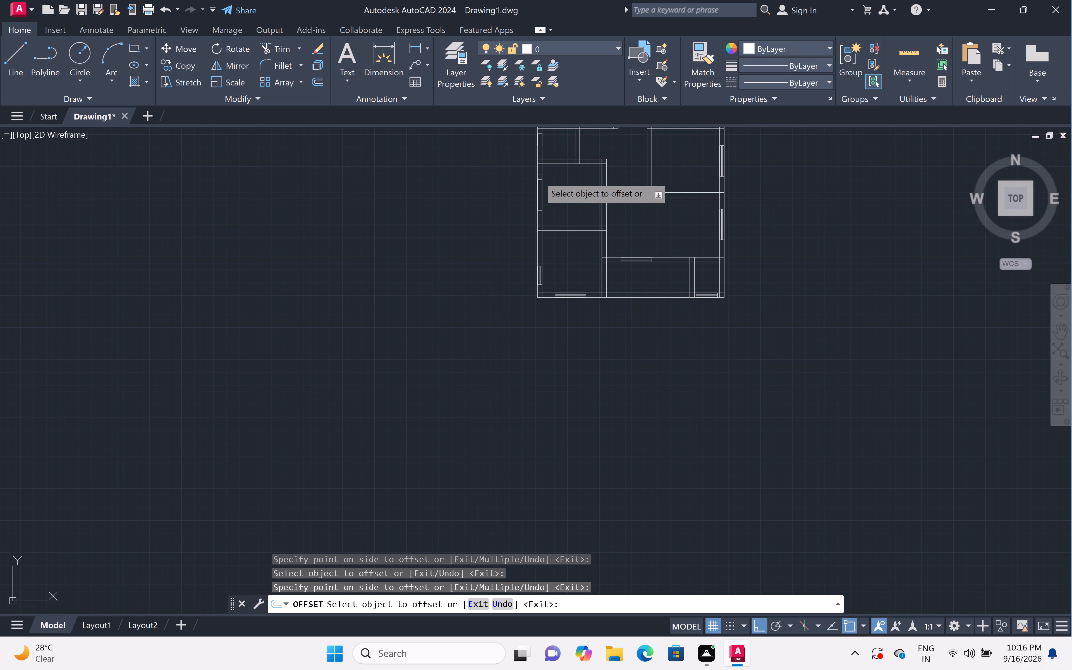
scroll(539, 177, "up", 3)
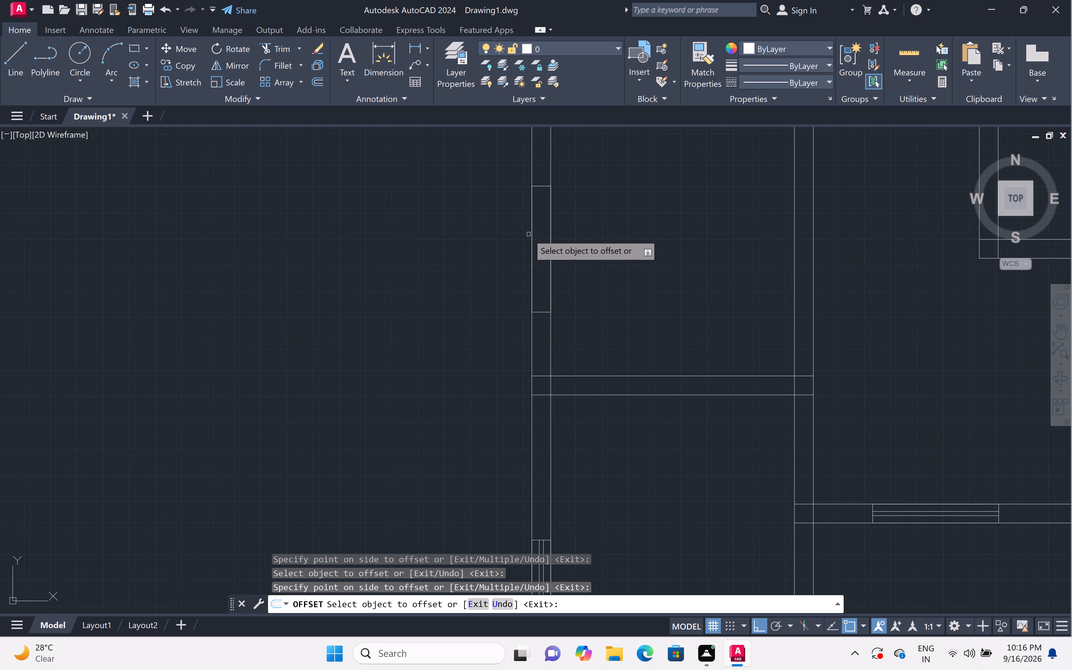
left_click(532, 233)
left_click(564, 226)
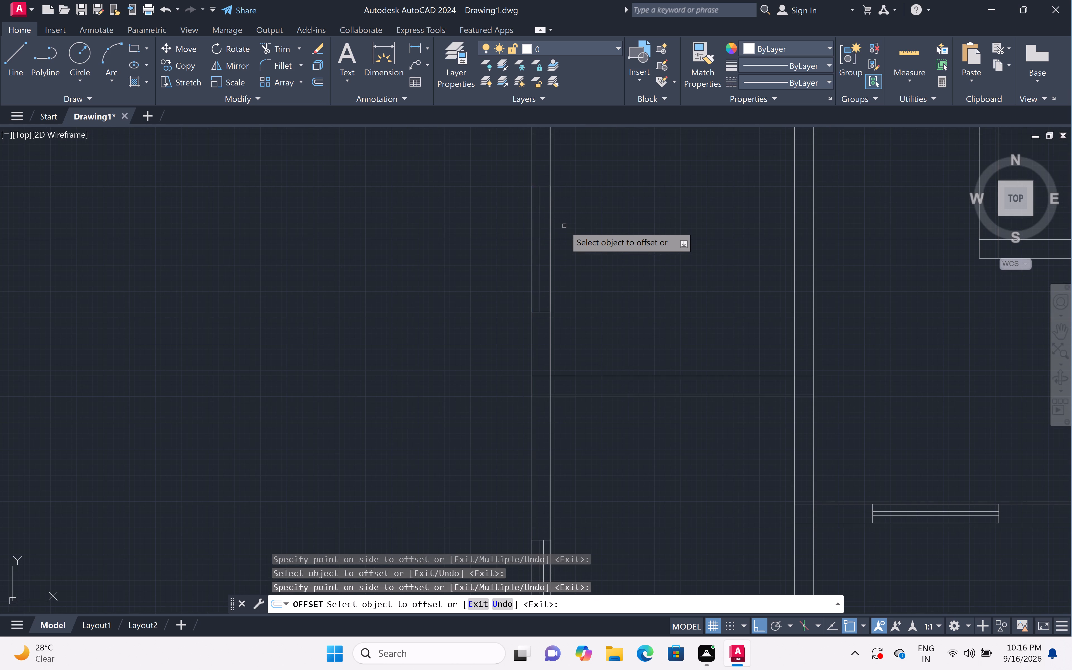
left_click(550, 232)
left_click(489, 222)
Offset the long edges of the small left-side room's outer-wall window 3.5" inward as glazing lines.
scroll(505, 227, "down", 3)
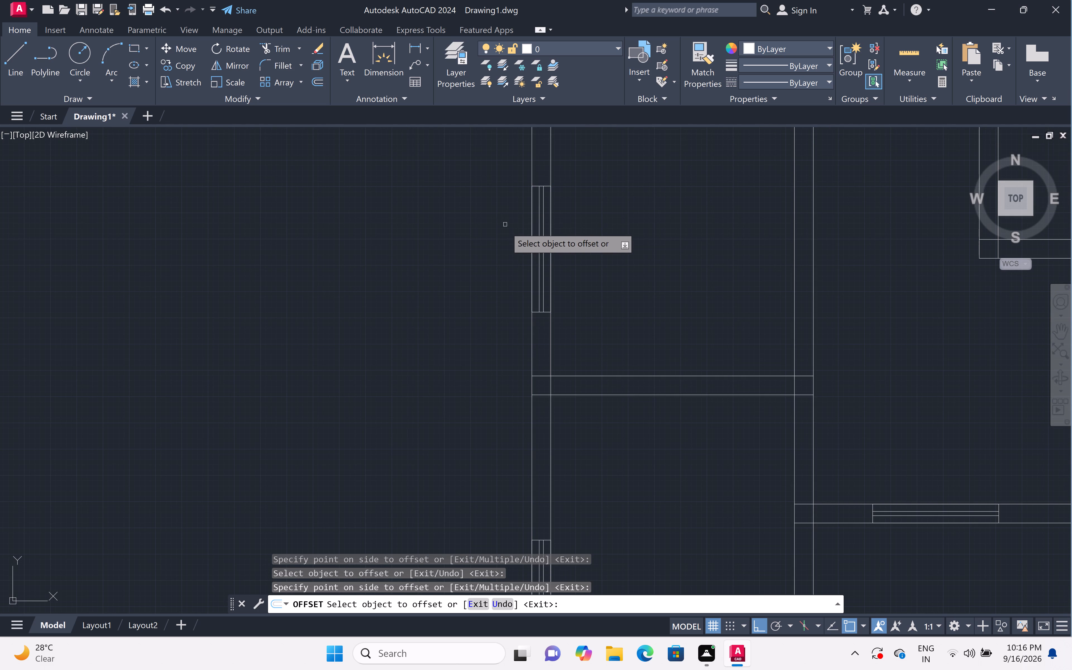
scroll(505, 227, "down", 1)
scroll(509, 189, "up", 6)
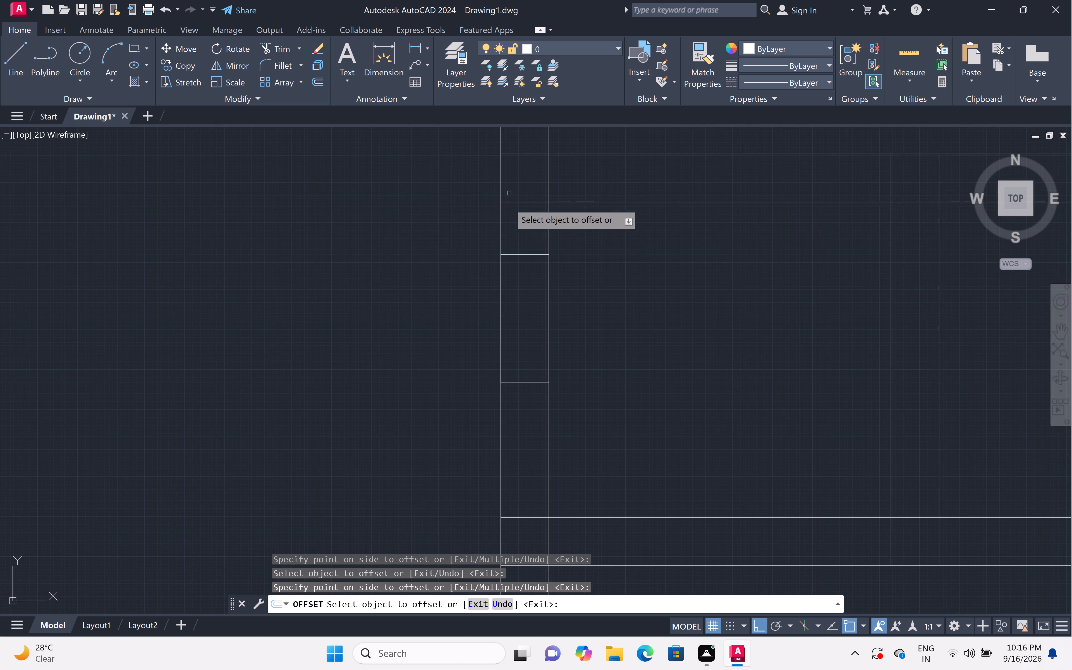
left_click(500, 286)
double_click(560, 275)
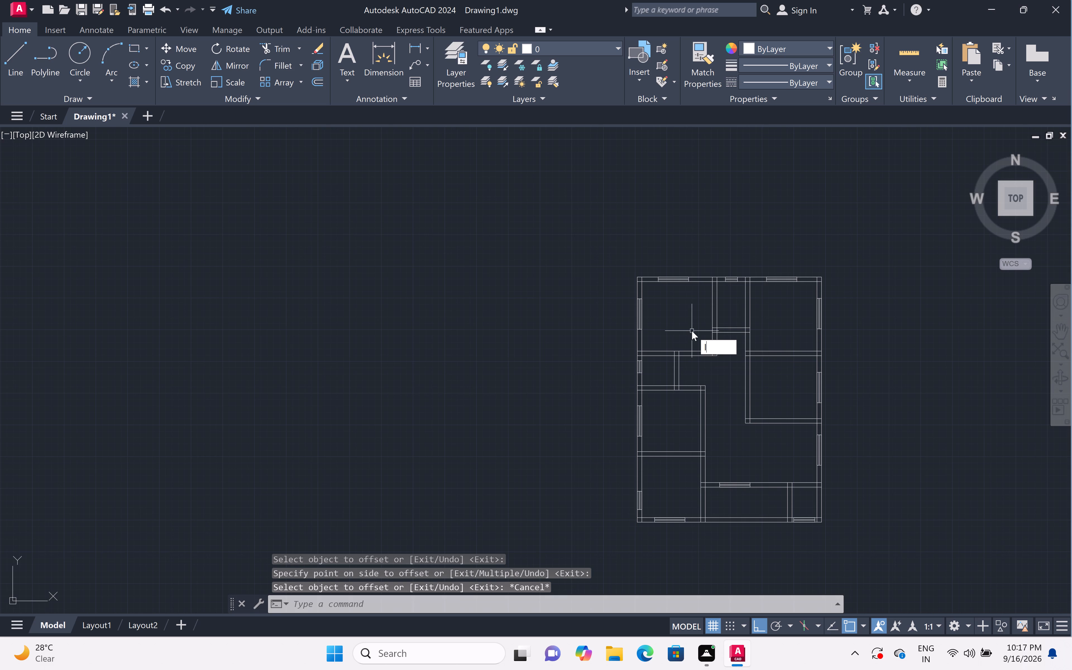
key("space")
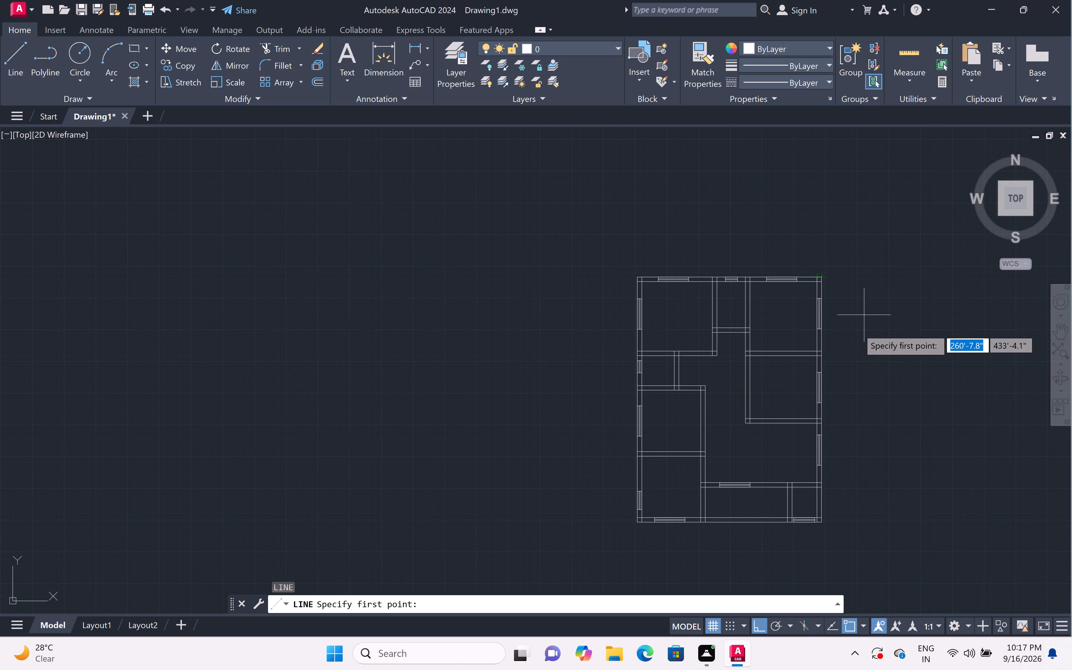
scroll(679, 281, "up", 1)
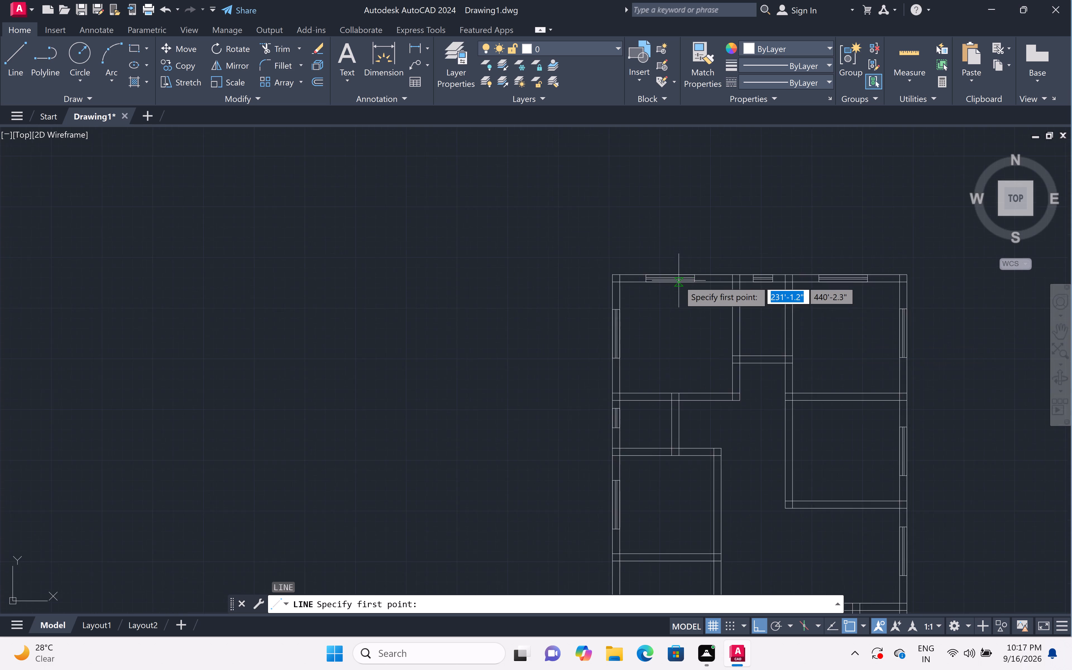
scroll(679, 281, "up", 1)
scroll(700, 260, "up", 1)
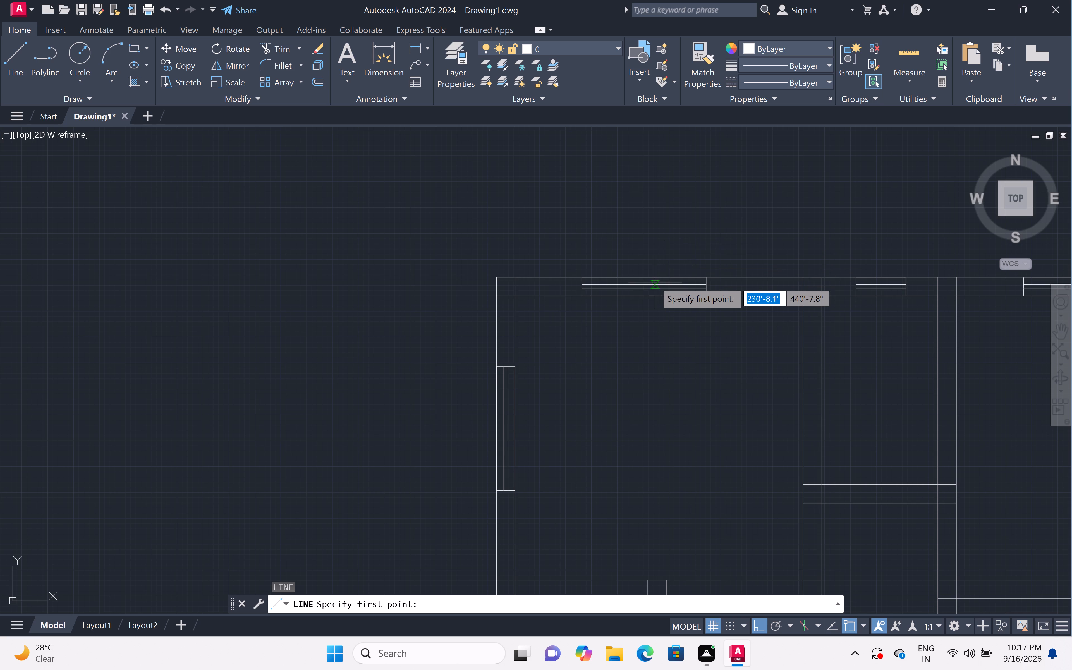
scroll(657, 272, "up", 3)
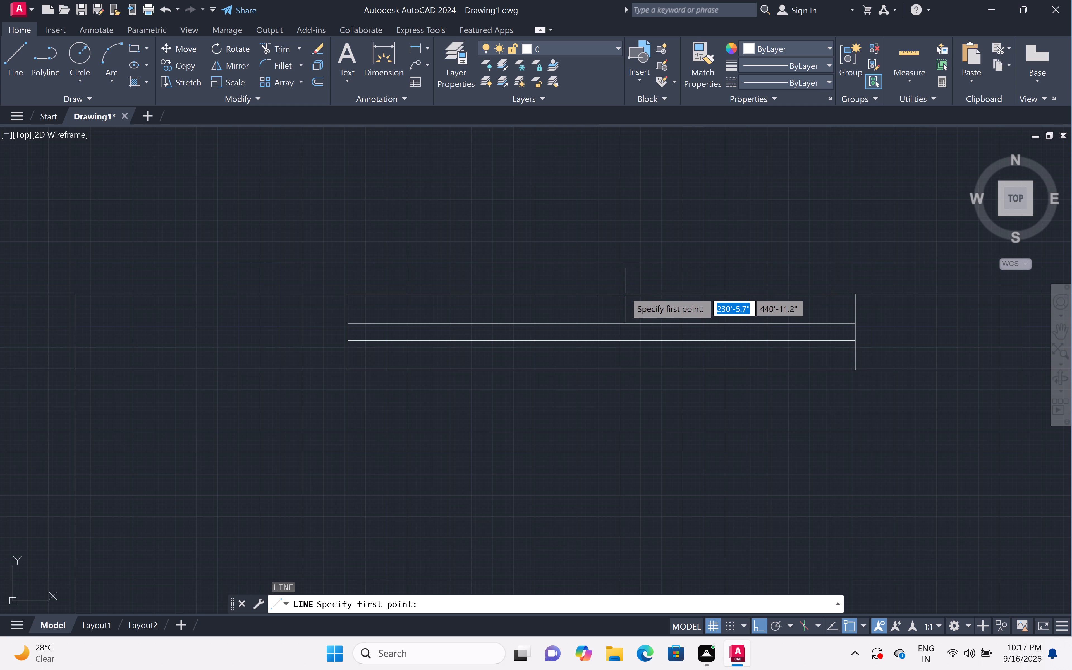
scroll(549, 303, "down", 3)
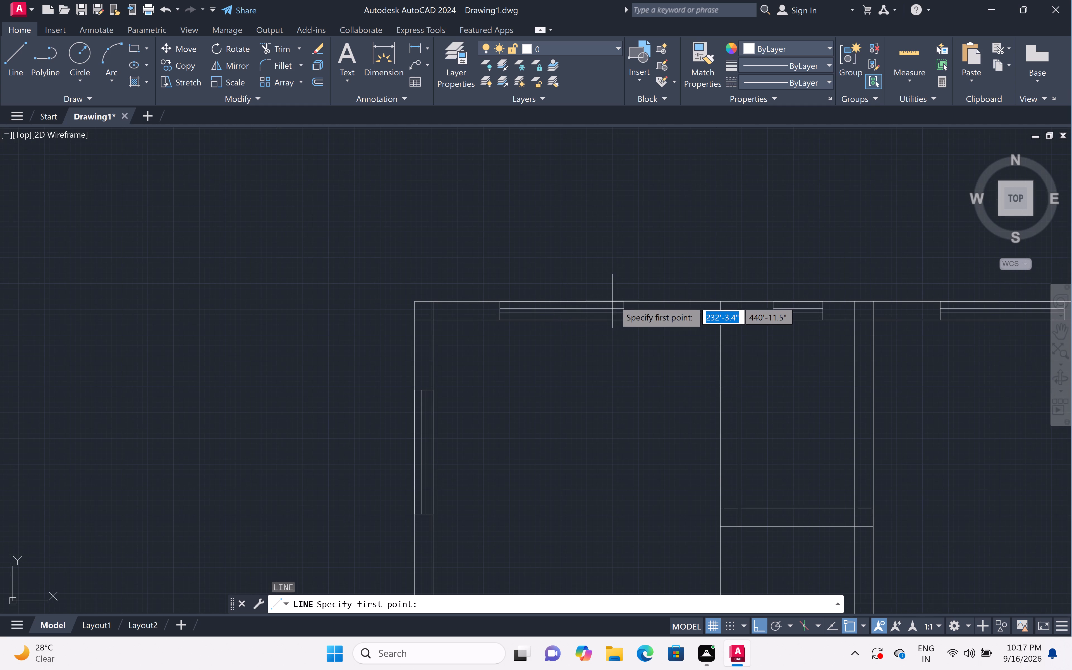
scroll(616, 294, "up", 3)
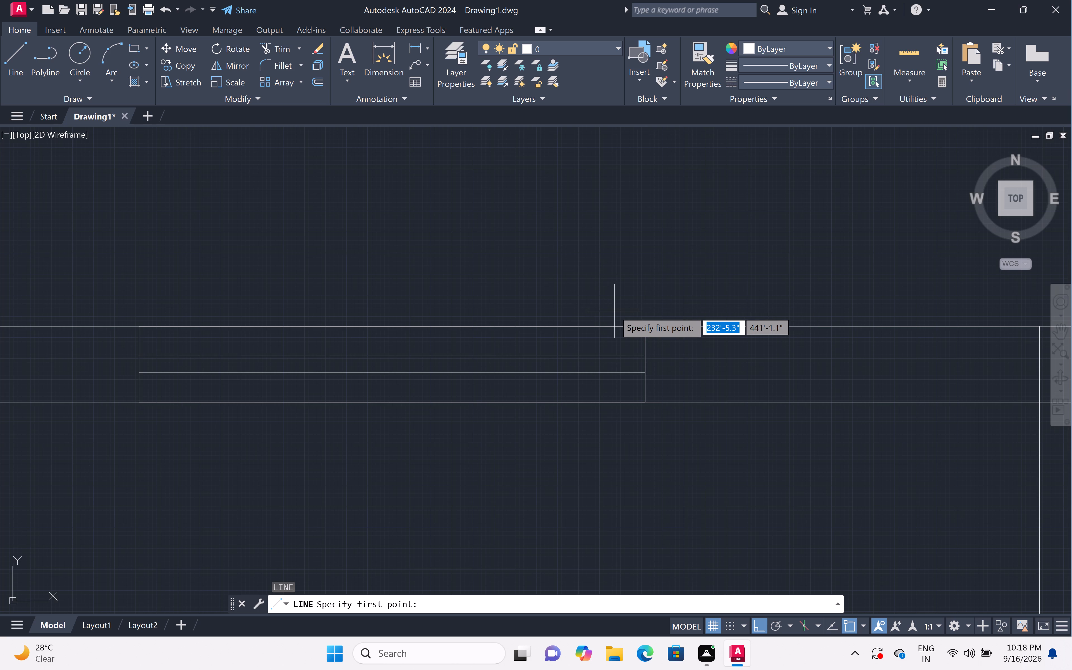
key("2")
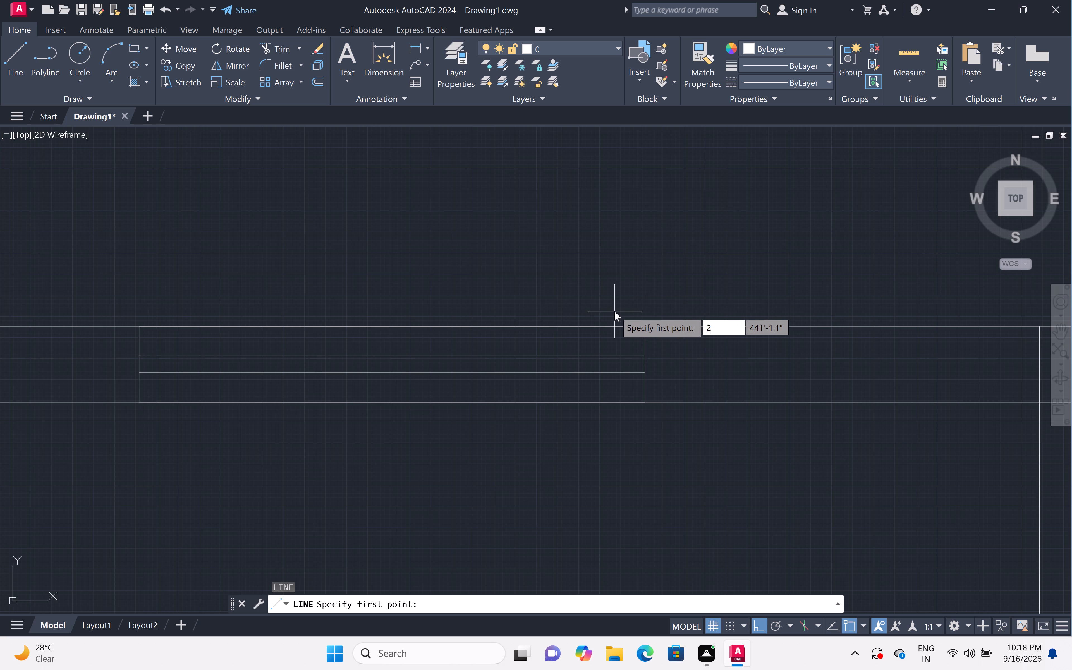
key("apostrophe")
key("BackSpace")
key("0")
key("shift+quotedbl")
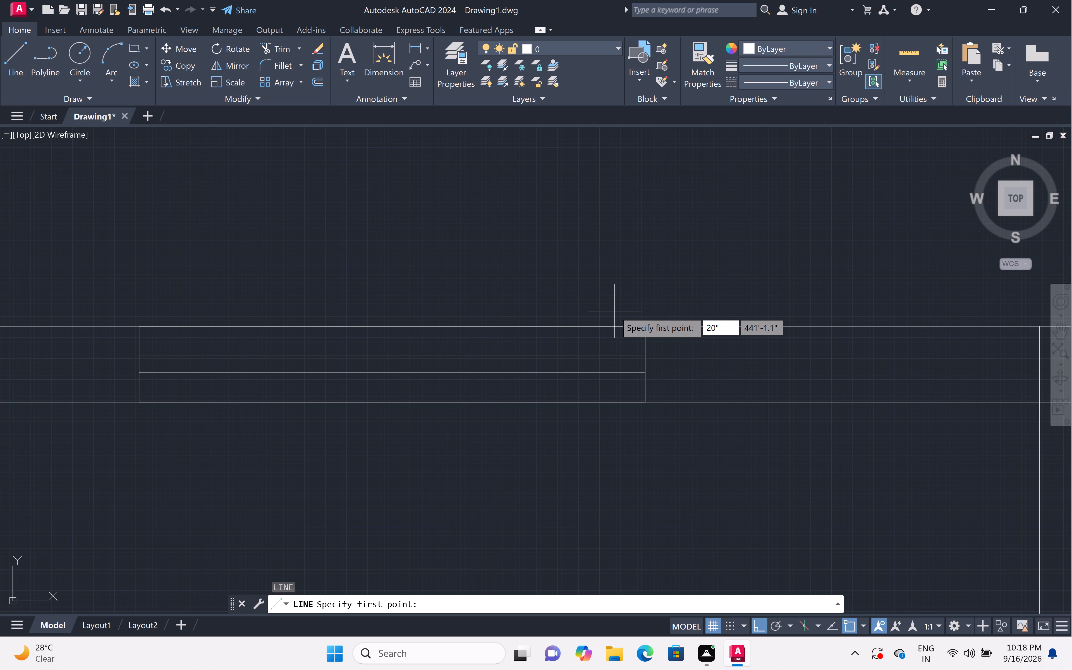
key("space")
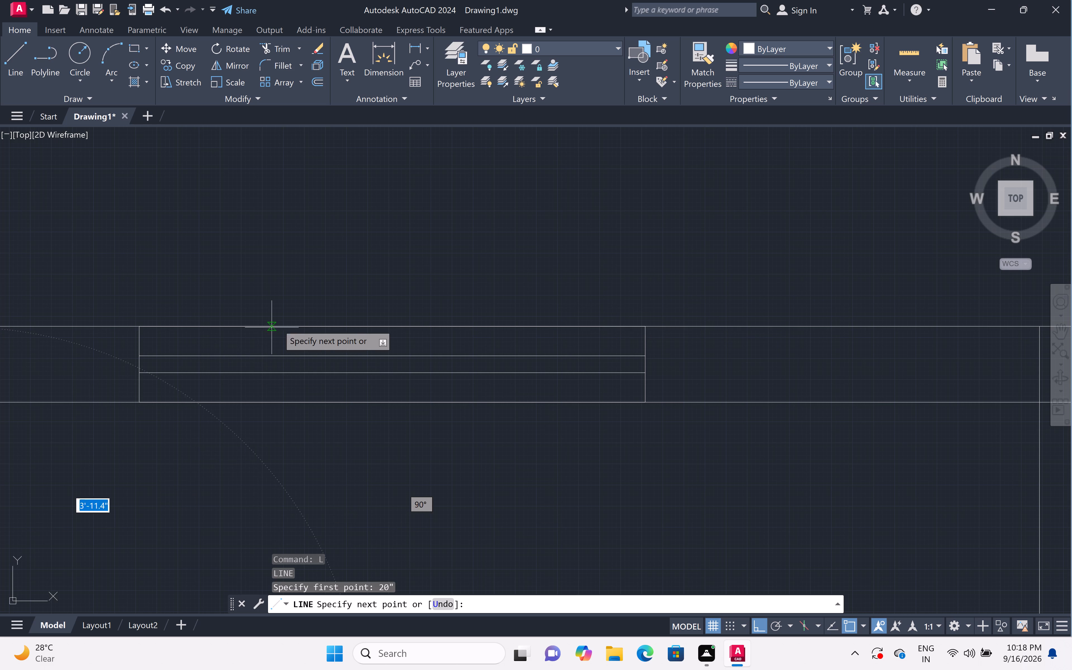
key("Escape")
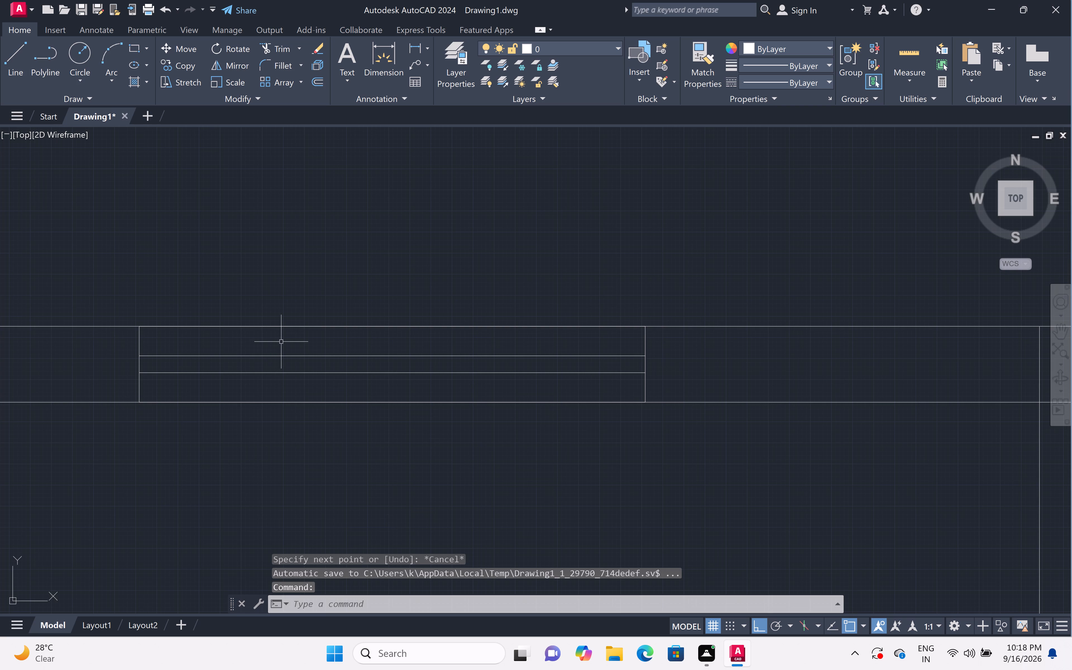
Offset both end lines of the top-left room's top-wall window 20" inward as pane divisions.
key("o")
type("ff")
key("space")
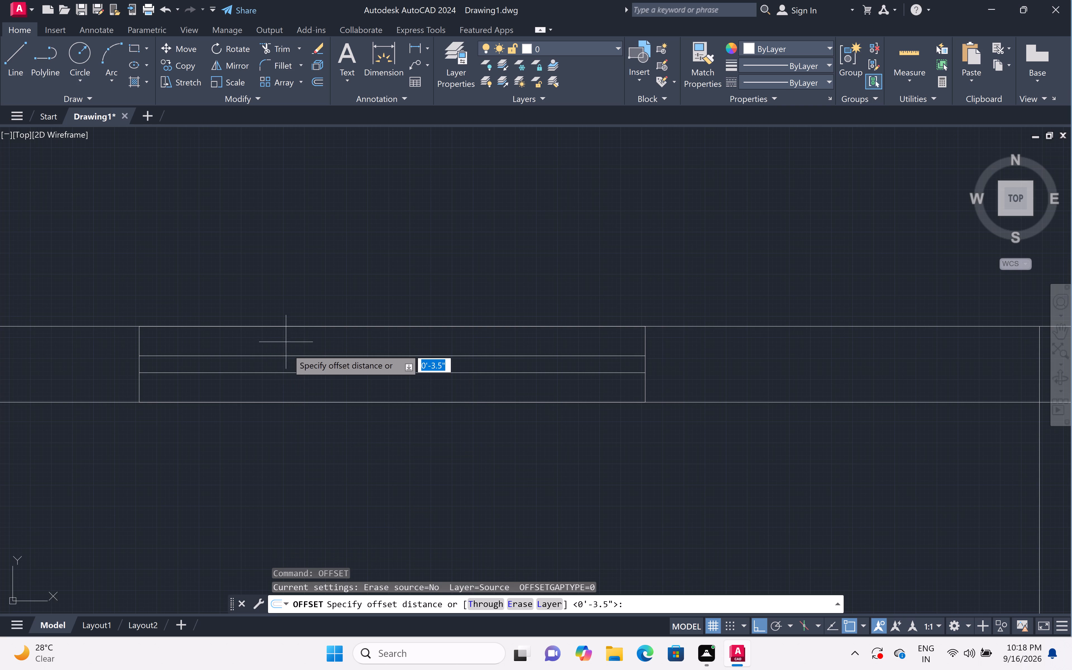
scroll(375, 311, "down", 1)
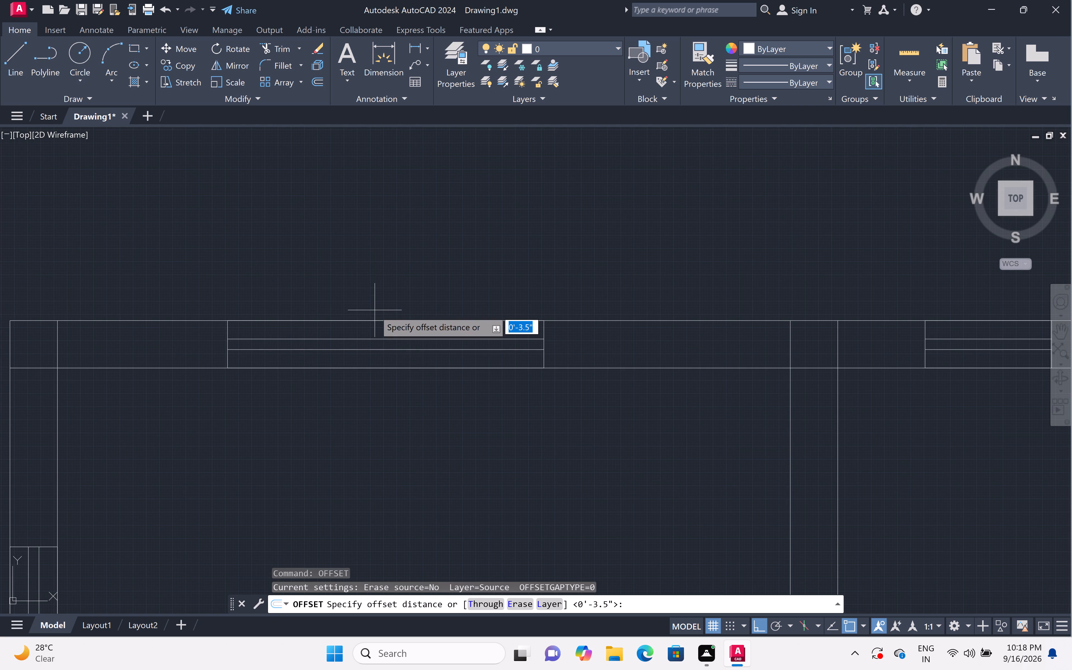
scroll(188, 336, "up", 2)
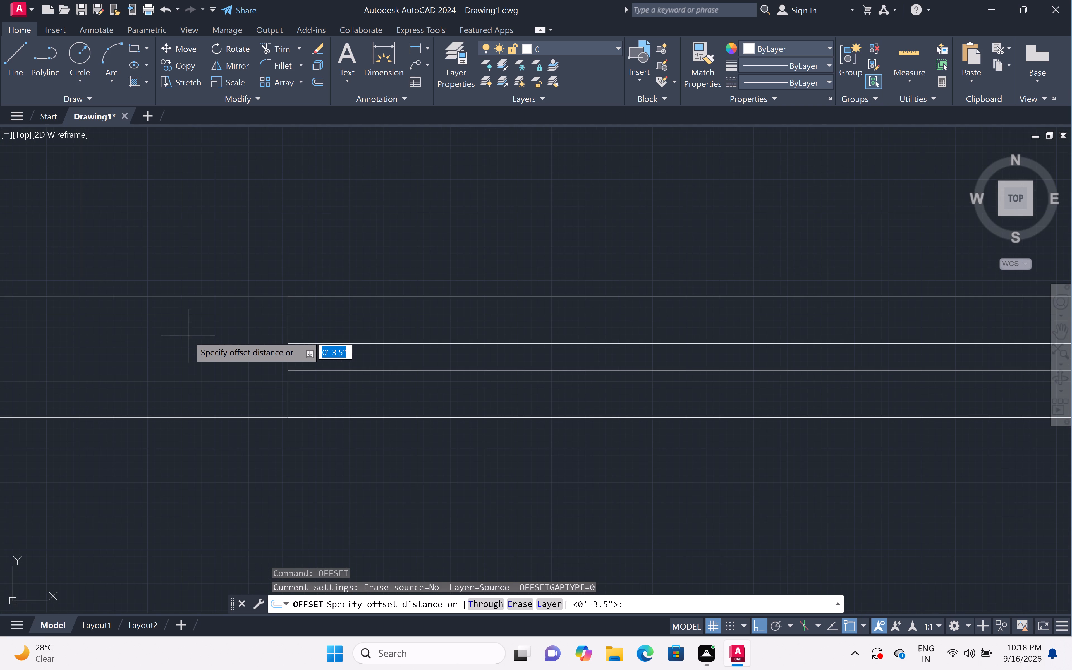
scroll(188, 336, "down", 1)
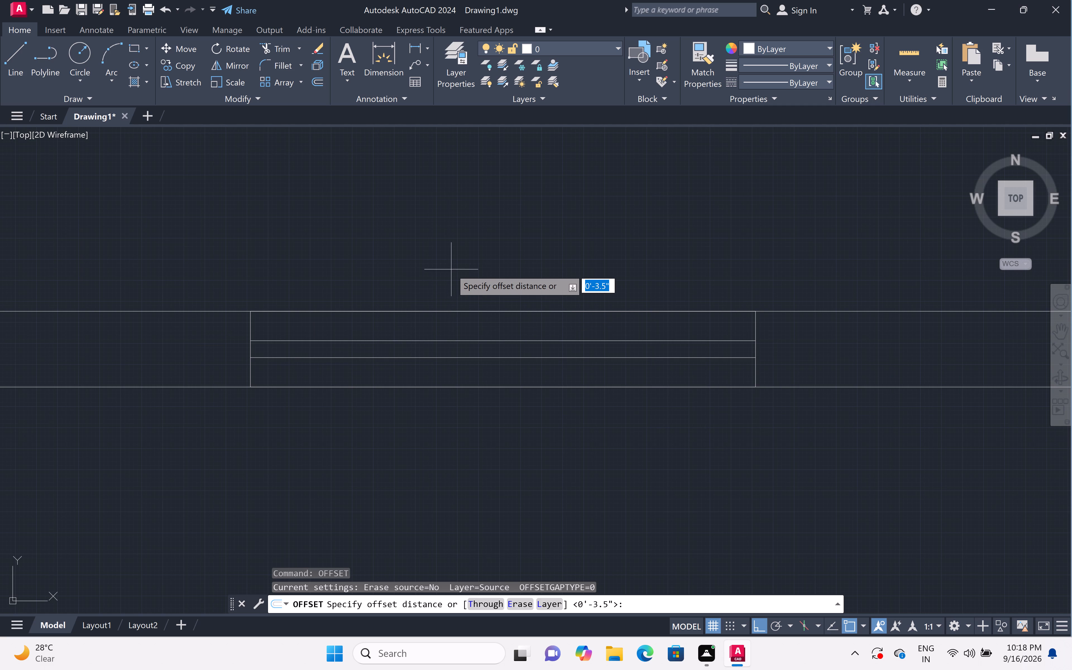
key("2")
type("0\"")
key("space")
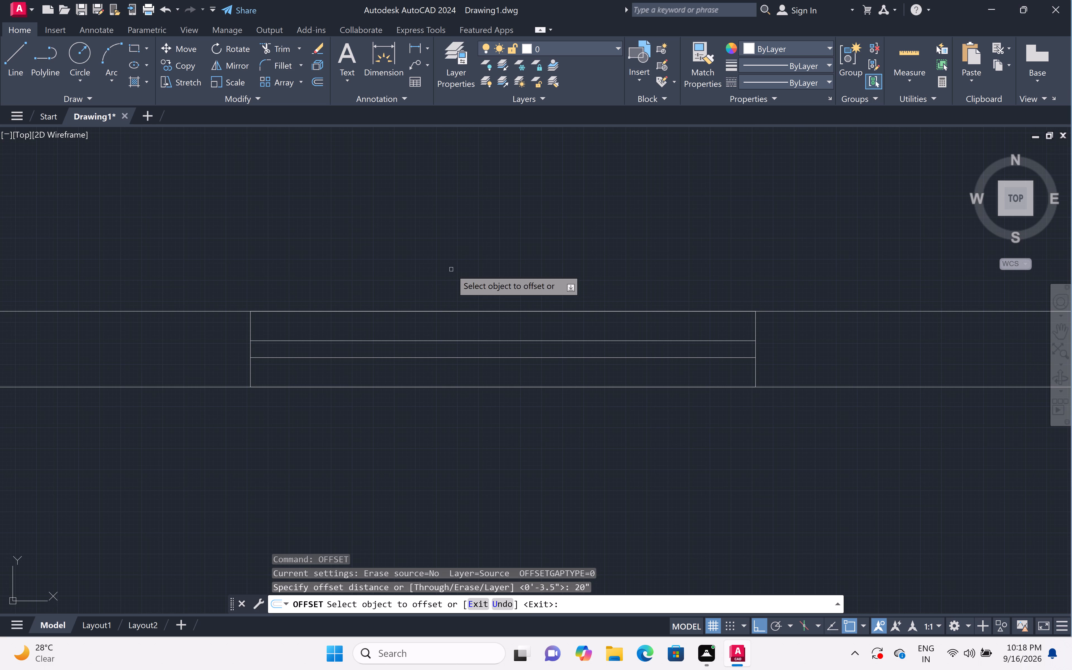
left_click(250, 323)
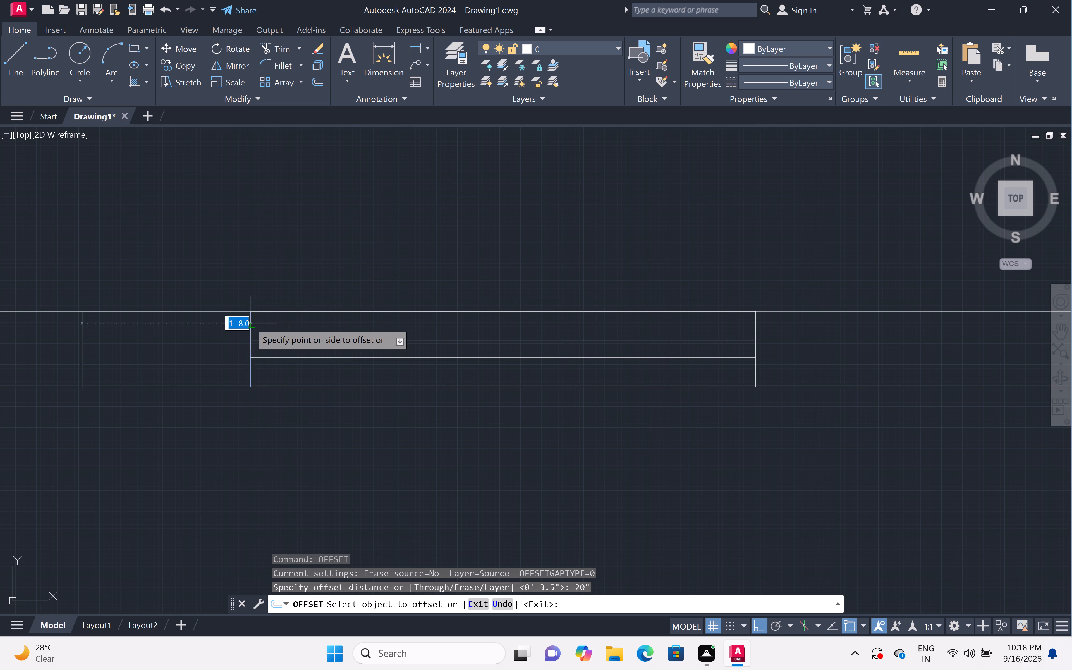
left_click(512, 380)
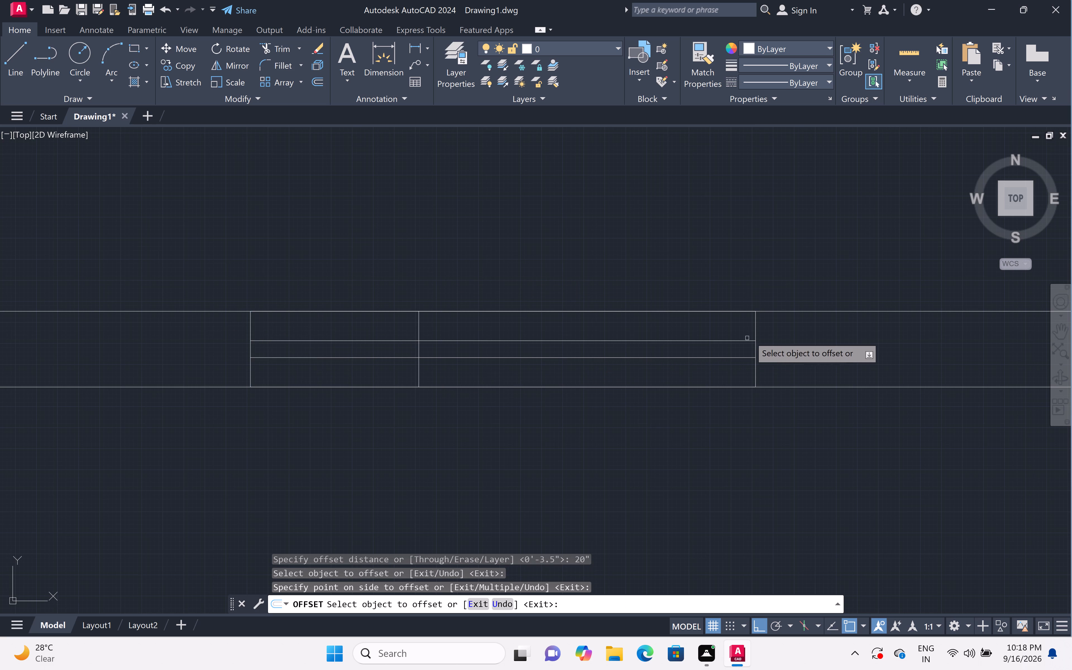
left_click(755, 329)
left_click(248, 241)
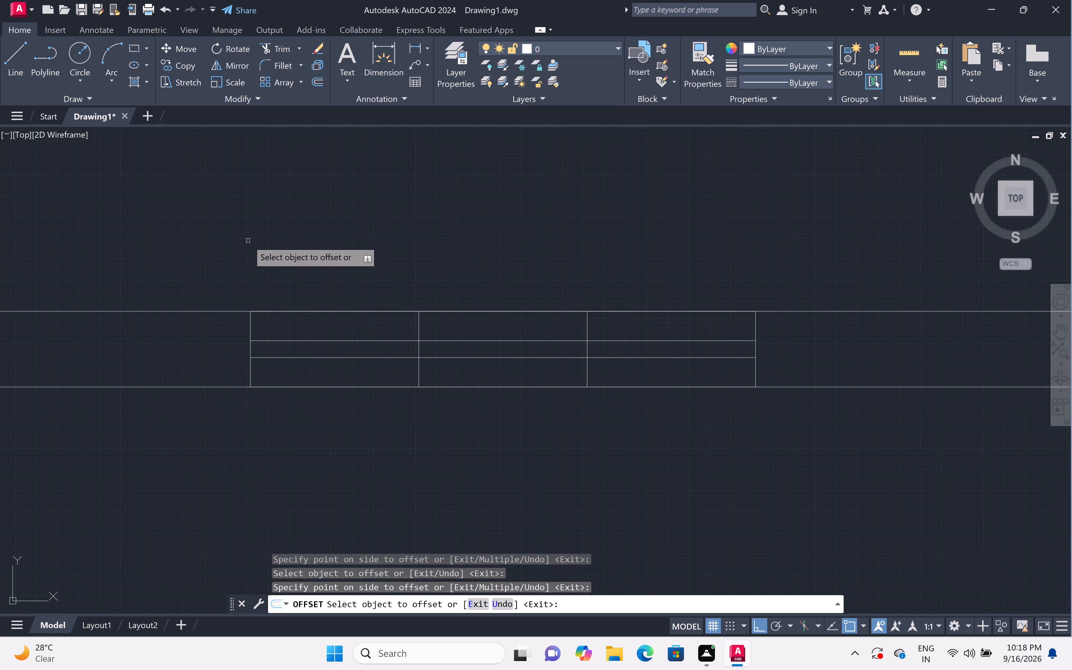
Offset both end lines of the top-right room's top-wall window 20" inward.
scroll(406, 257, "down", 5)
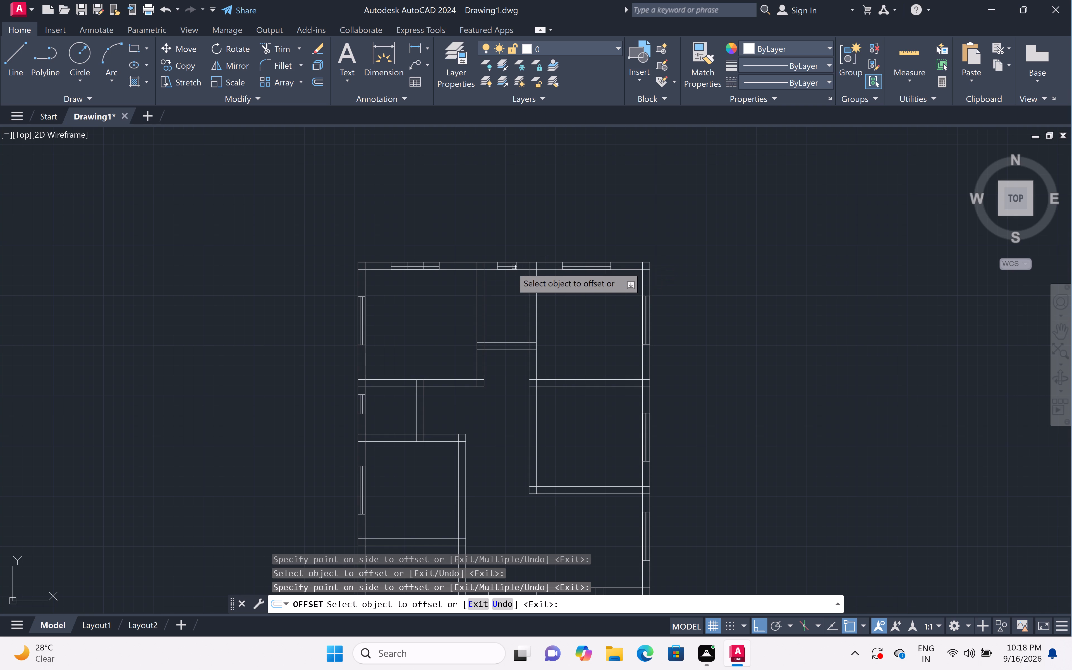
scroll(510, 259, "up", 4)
scroll(510, 259, "down", 3)
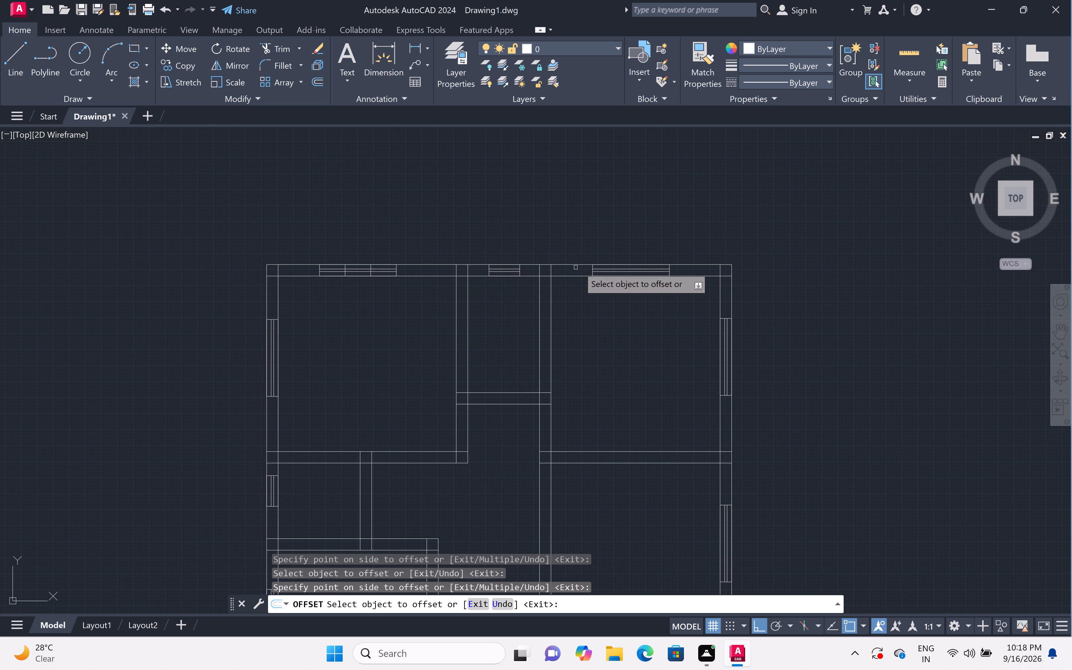
scroll(666, 258, "up", 3)
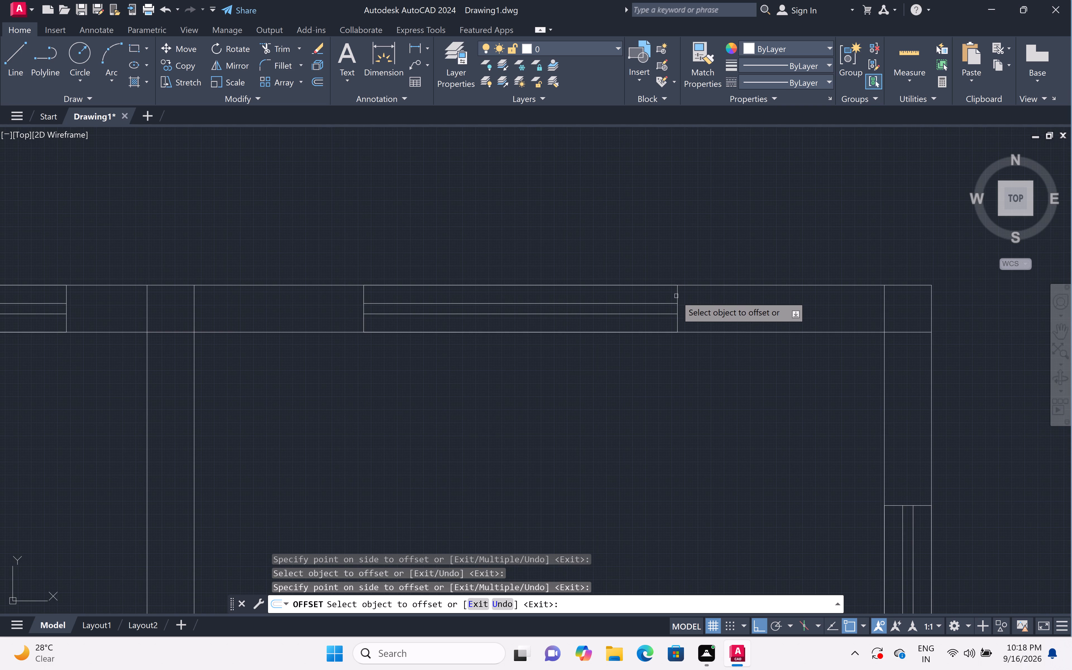
left_click(678, 296)
left_click(504, 274)
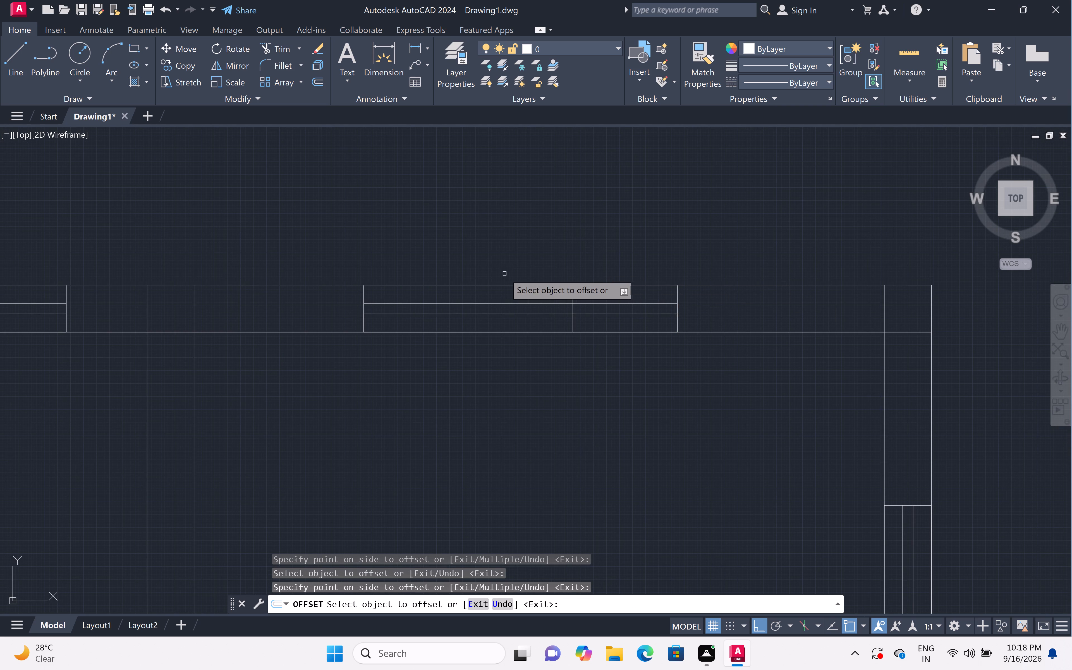
left_click(363, 292)
double_click(592, 305)
Offset both end lines of the window in the top-right room's right outer wall 20" inward.
scroll(594, 304, "down", 5)
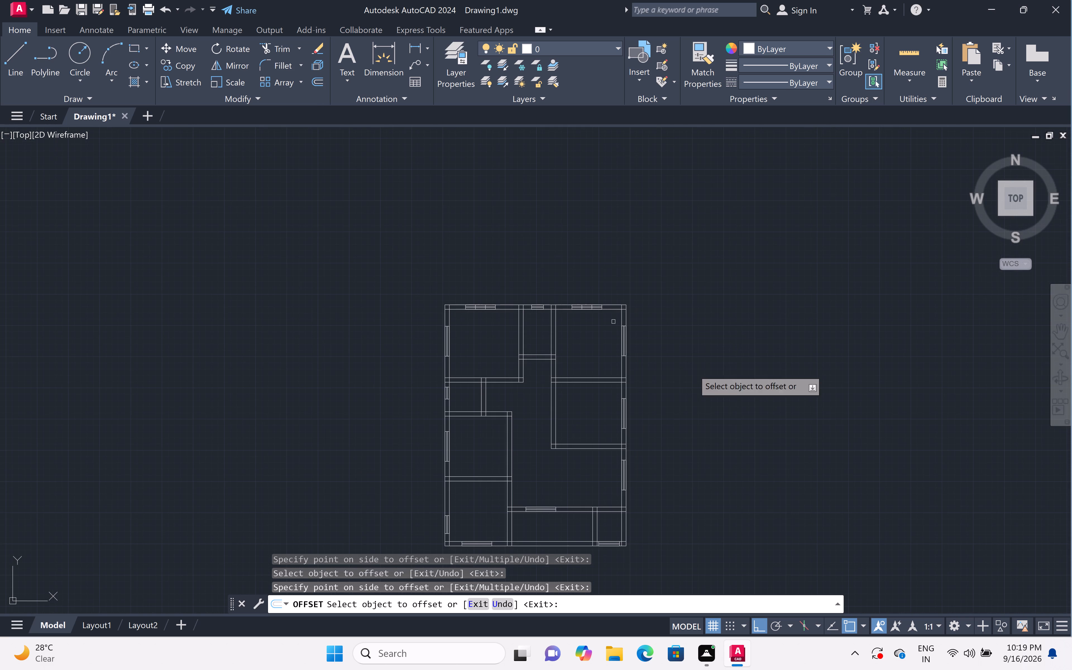
scroll(627, 351, "up", 5)
scroll(625, 351, "down", 2)
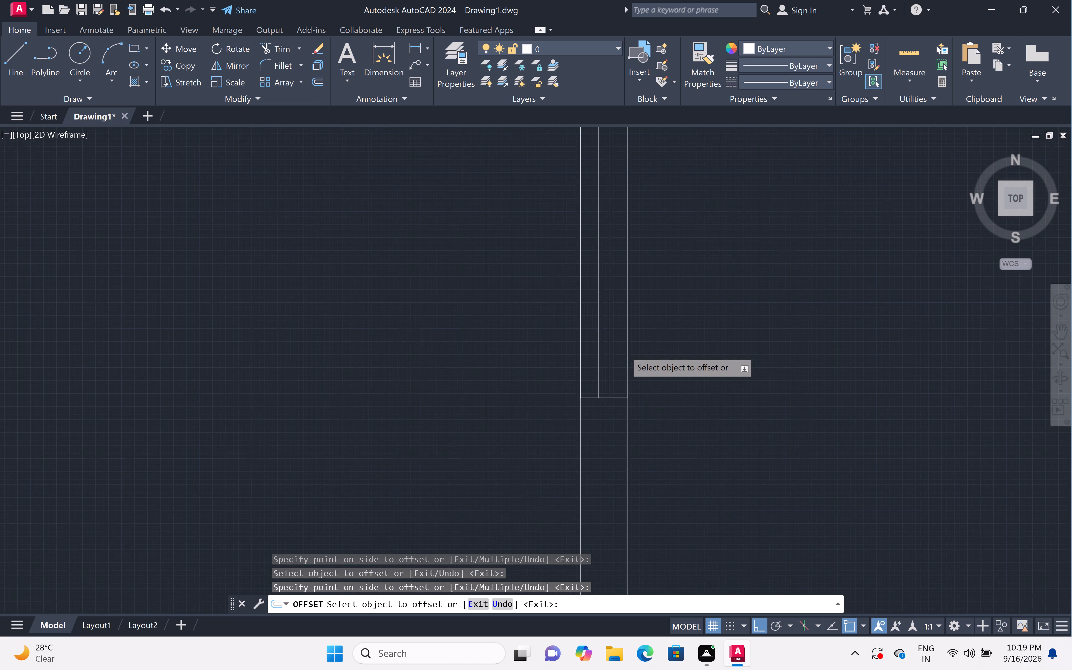
scroll(624, 311, "up", 2)
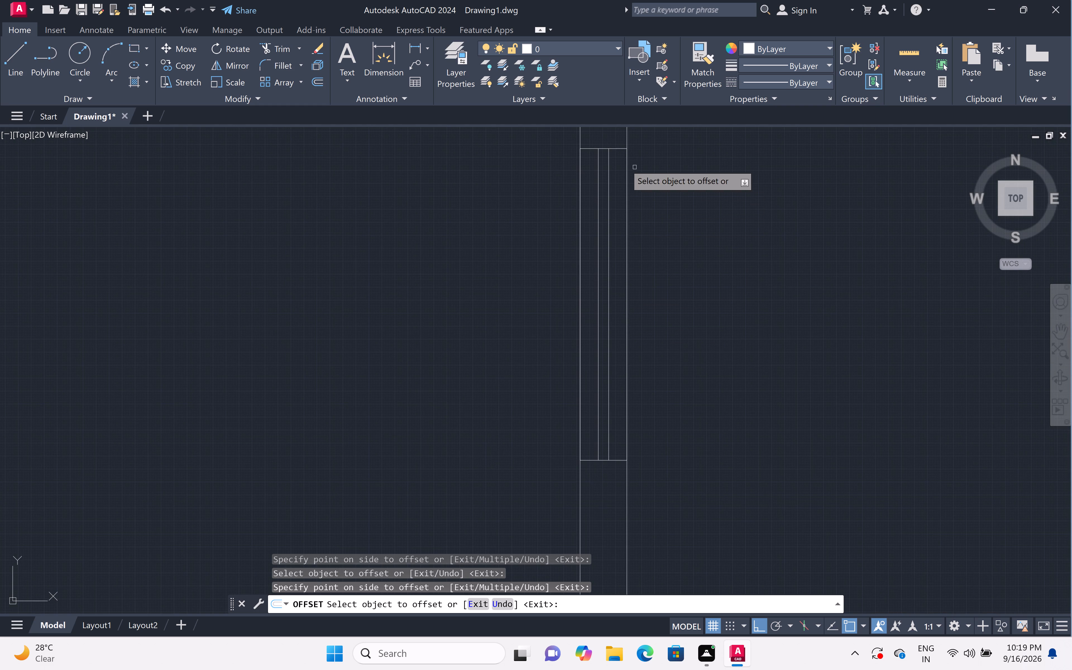
double_click(587, 149)
left_click(577, 196)
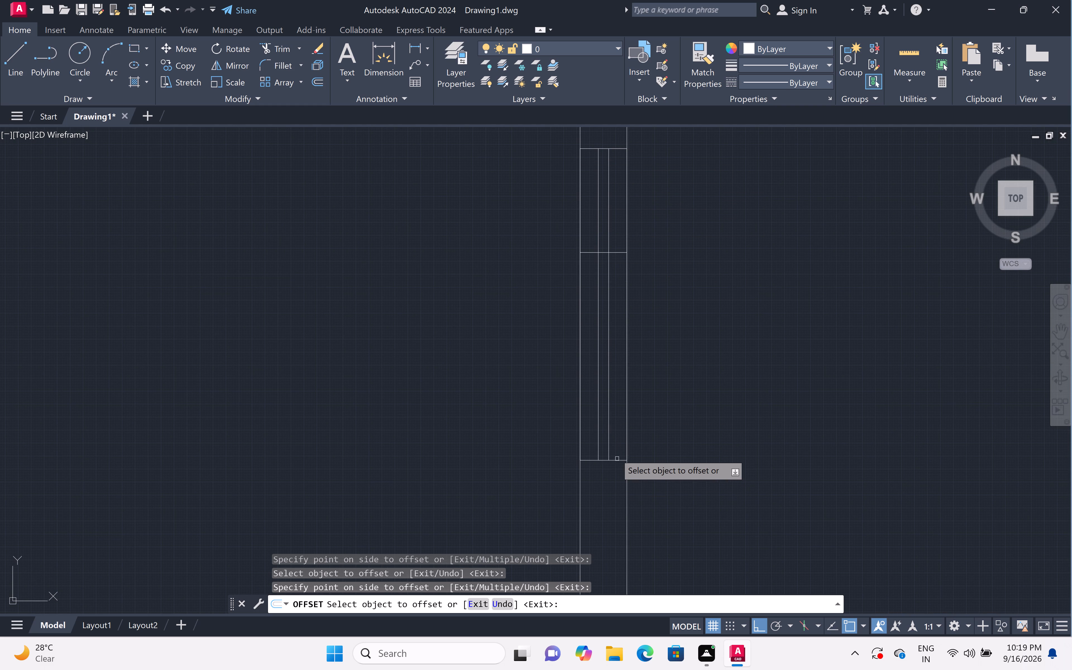
left_click(621, 461)
left_click(611, 334)
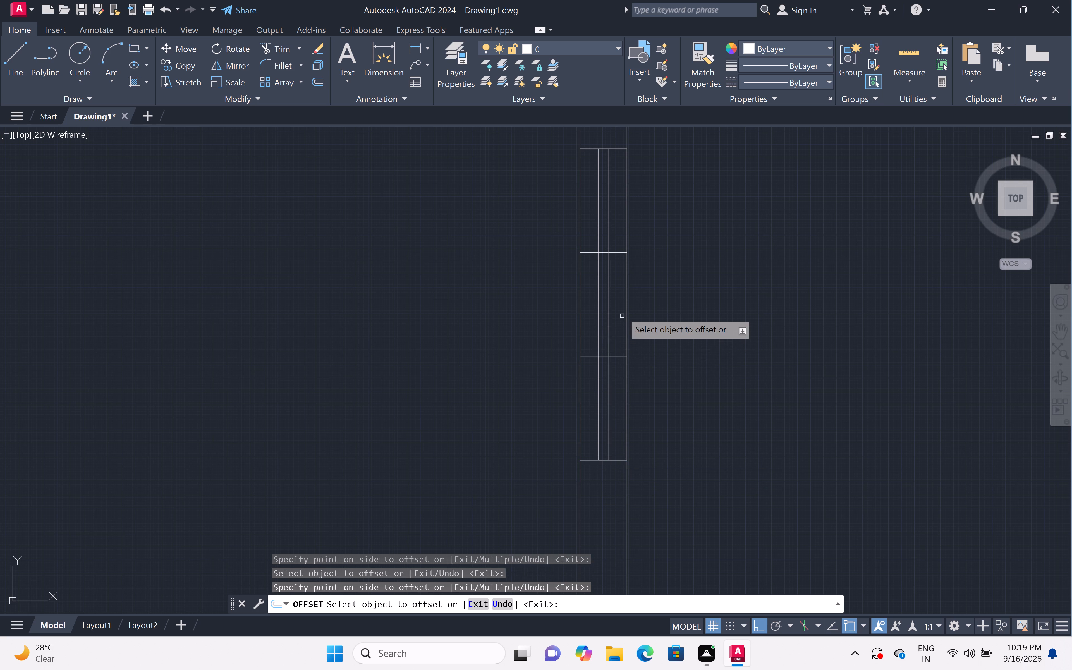
Offset both end lines of the right-wall window in the room directly below the top-right room 20" inward.
scroll(630, 296, "down", 4)
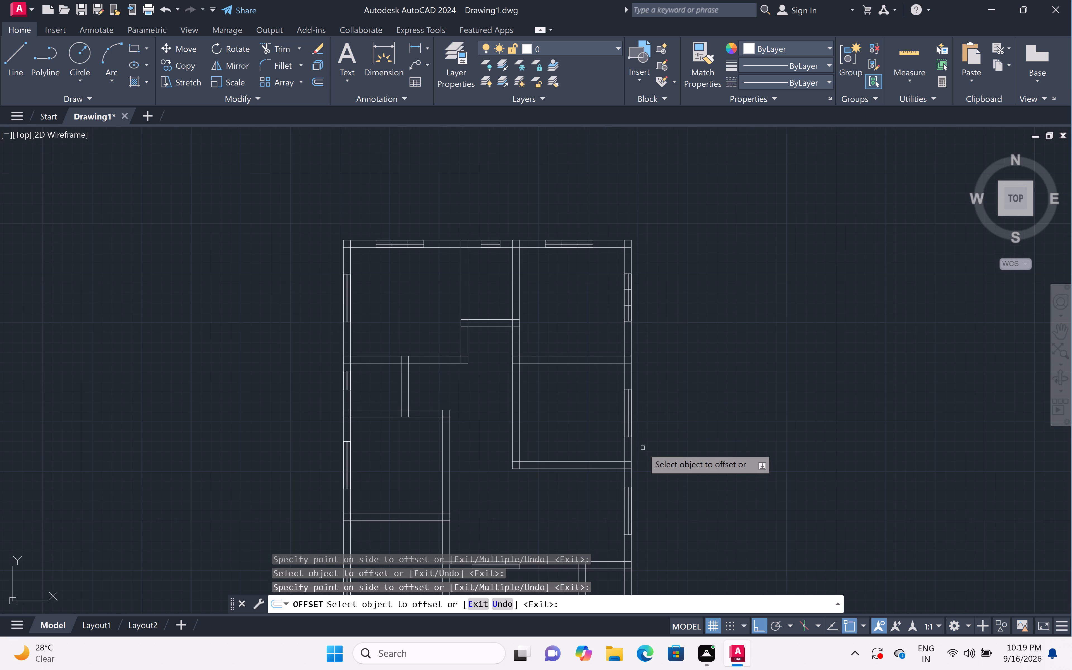
scroll(625, 453, "up", 2)
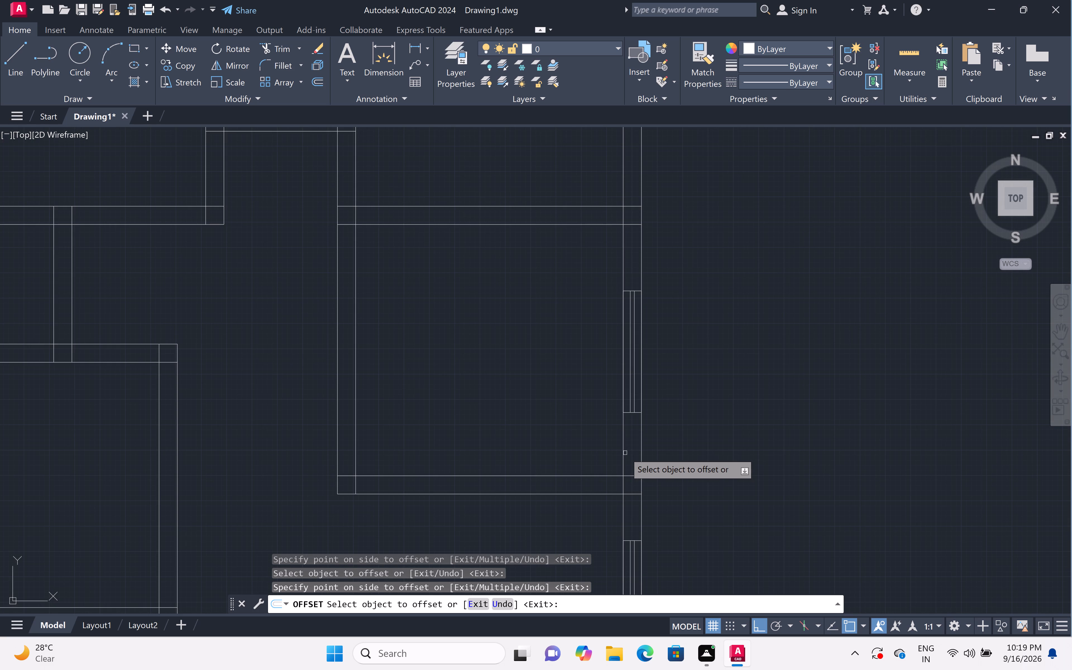
scroll(626, 319, "up", 2)
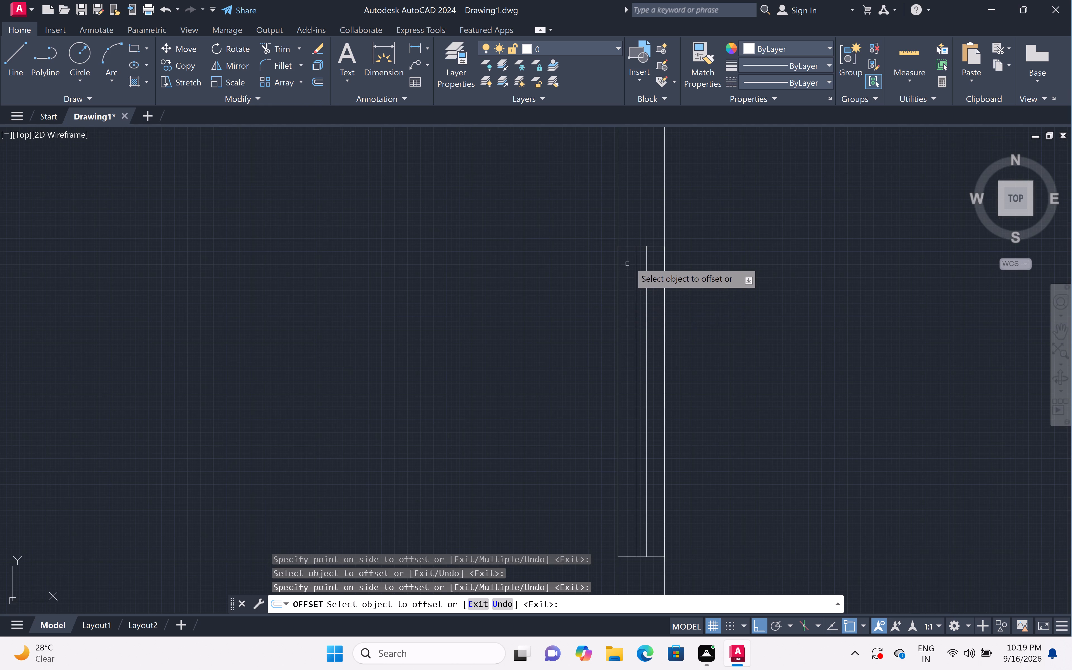
double_click(628, 246)
left_click(628, 350)
scroll(628, 344, "down", 3)
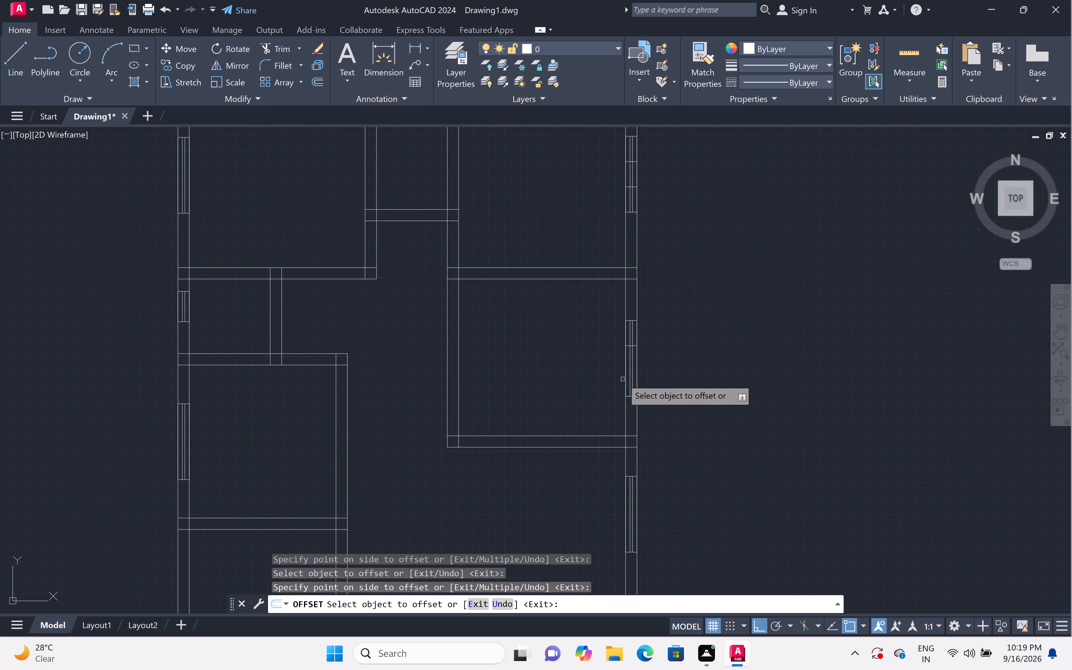
scroll(623, 379, "up", 3)
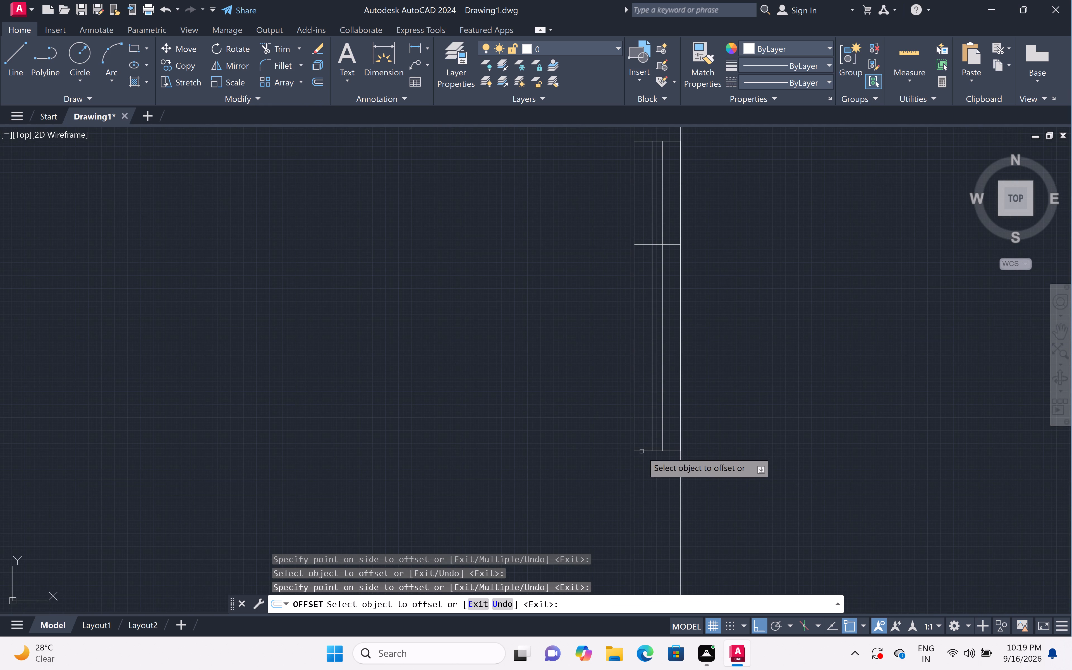
left_click(641, 451)
double_click(630, 343)
Offset both end lines of the lowest window in the right outer wall 20" inward.
scroll(636, 330, "down", 4)
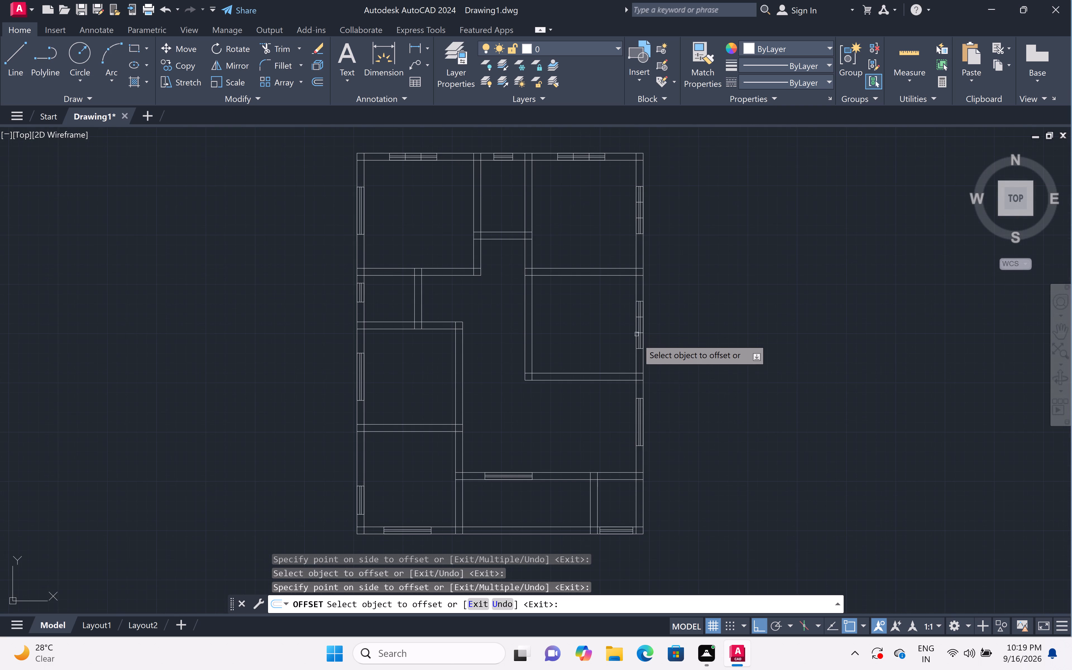
scroll(645, 437, "up", 4)
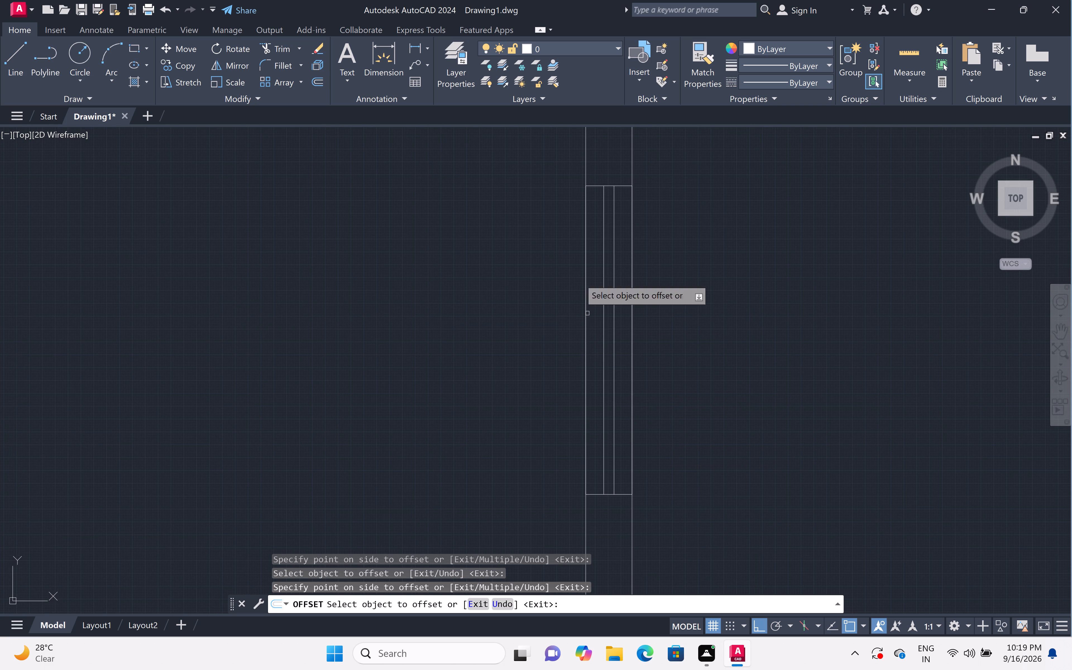
left_click(595, 186)
left_click(600, 363)
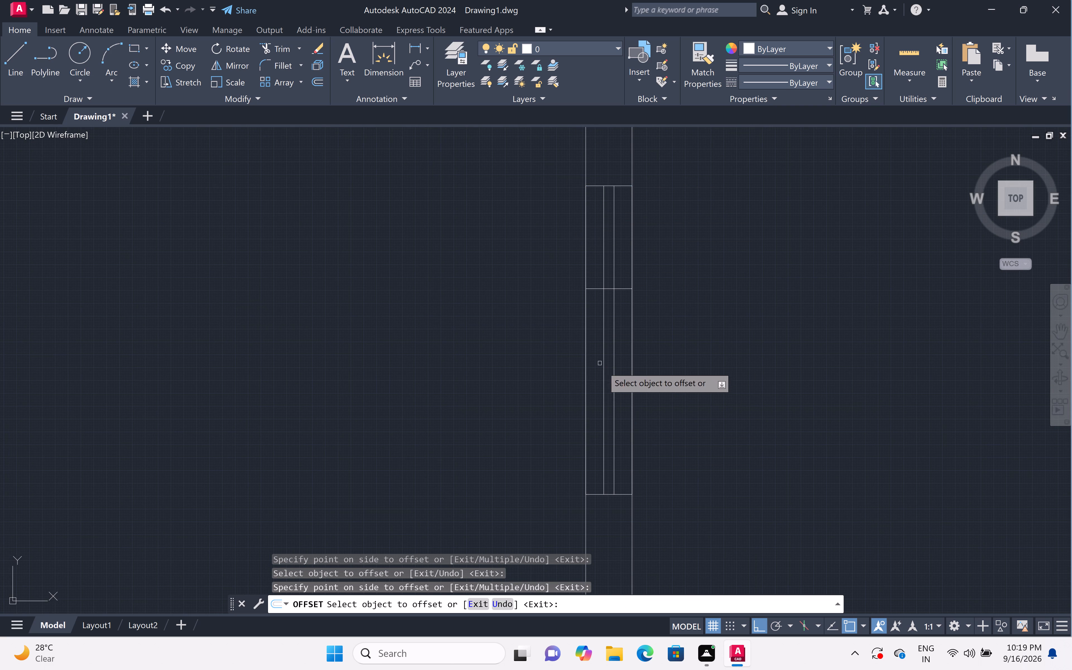
left_click(596, 493)
left_click(590, 351)
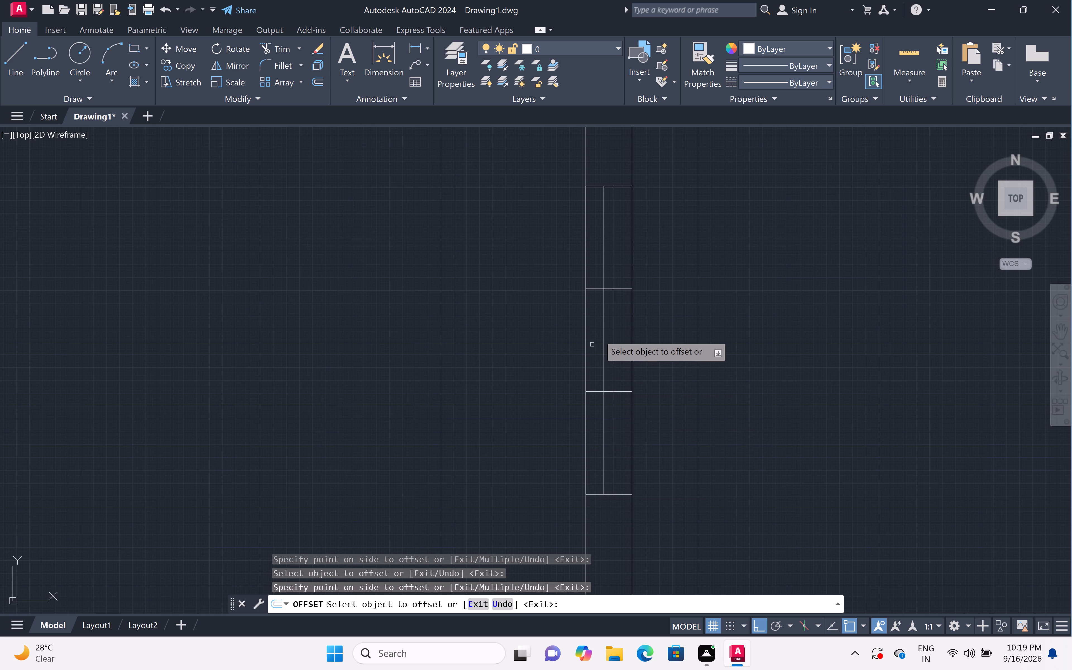
Offset the left end line of the small bottom-right room's bottom-wall window 20" inward.
scroll(599, 335, "down", 3)
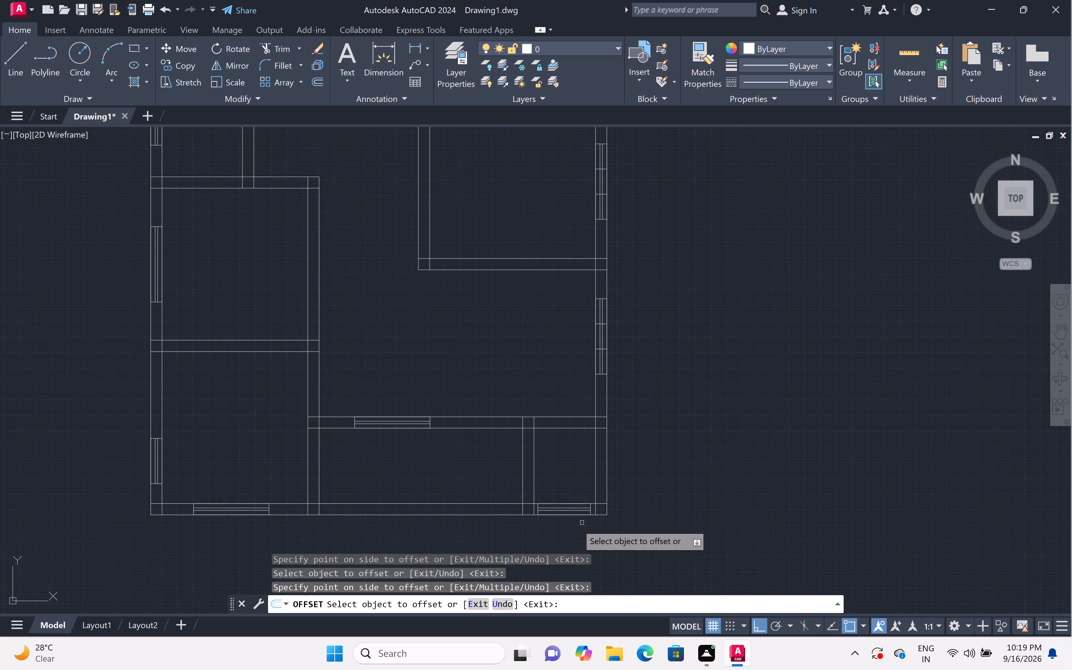
scroll(569, 527, "up", 2)
scroll(527, 520, "up", 2)
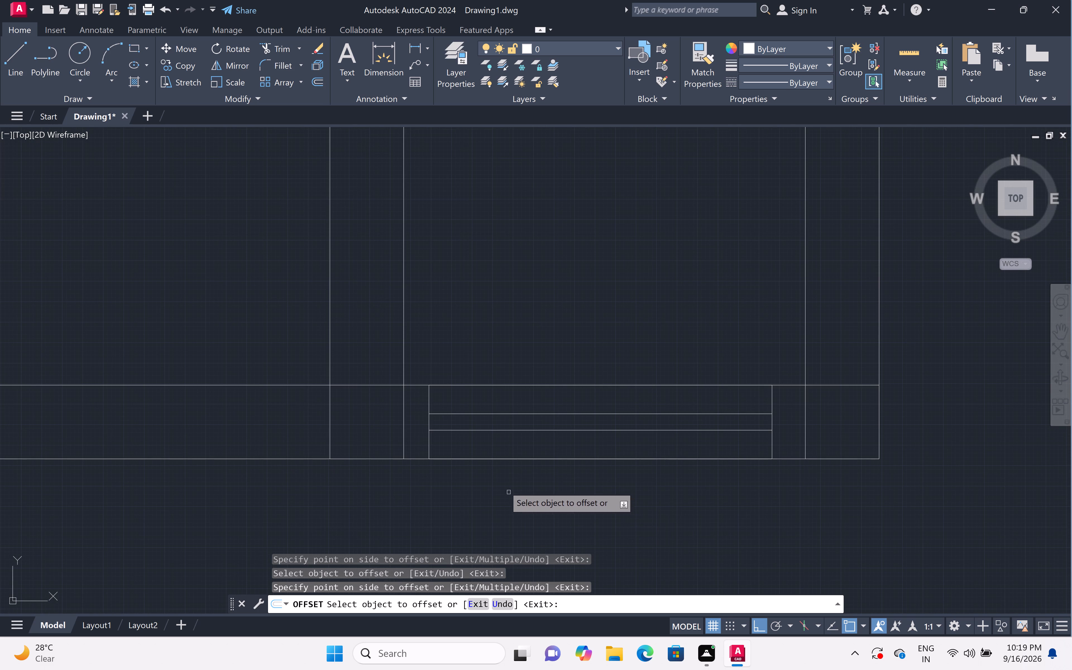
left_click(430, 442)
double_click(595, 458)
Offset both end lines of the window in the interior wall above the bottom-middle room 20" inward.
scroll(689, 436, "down", 6)
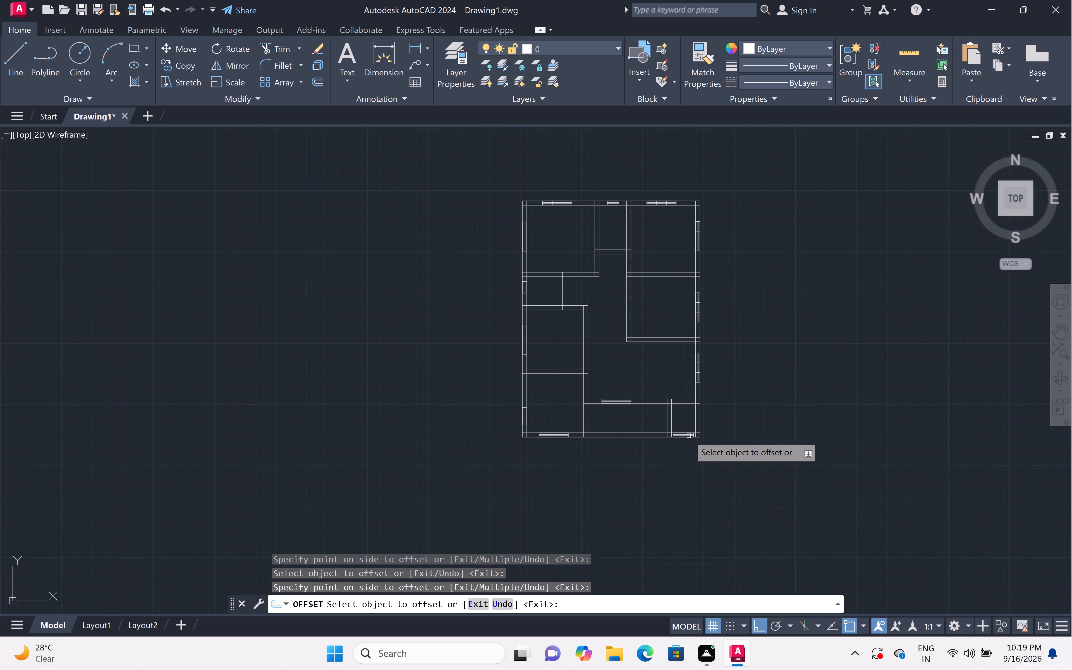
scroll(609, 401, "up", 2)
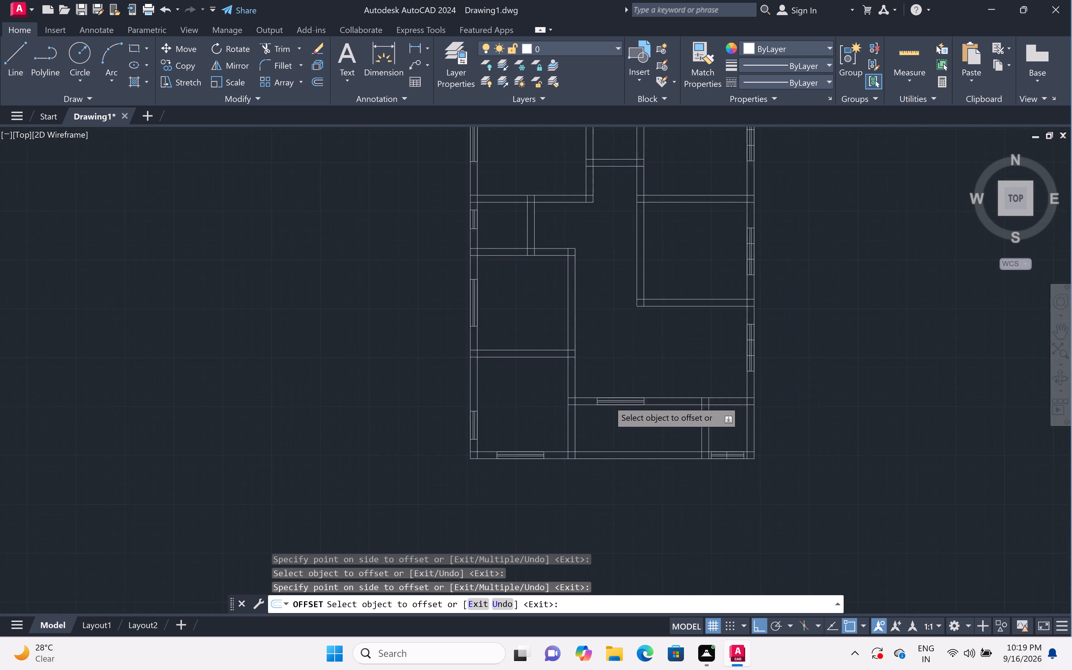
scroll(609, 401, "up", 3)
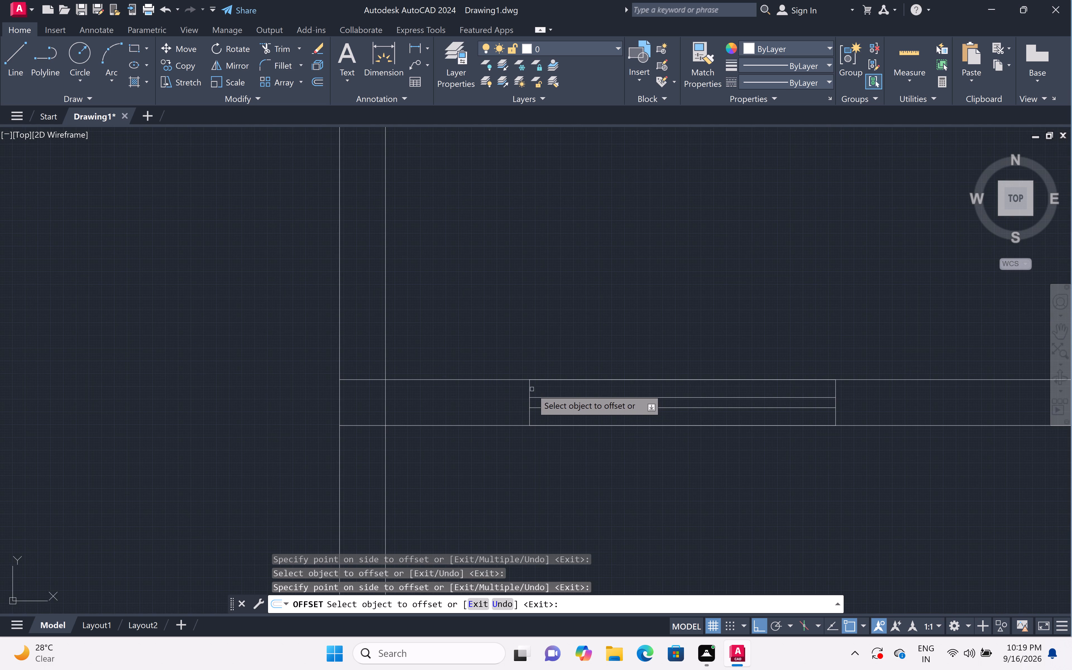
left_click(530, 389)
double_click(690, 396)
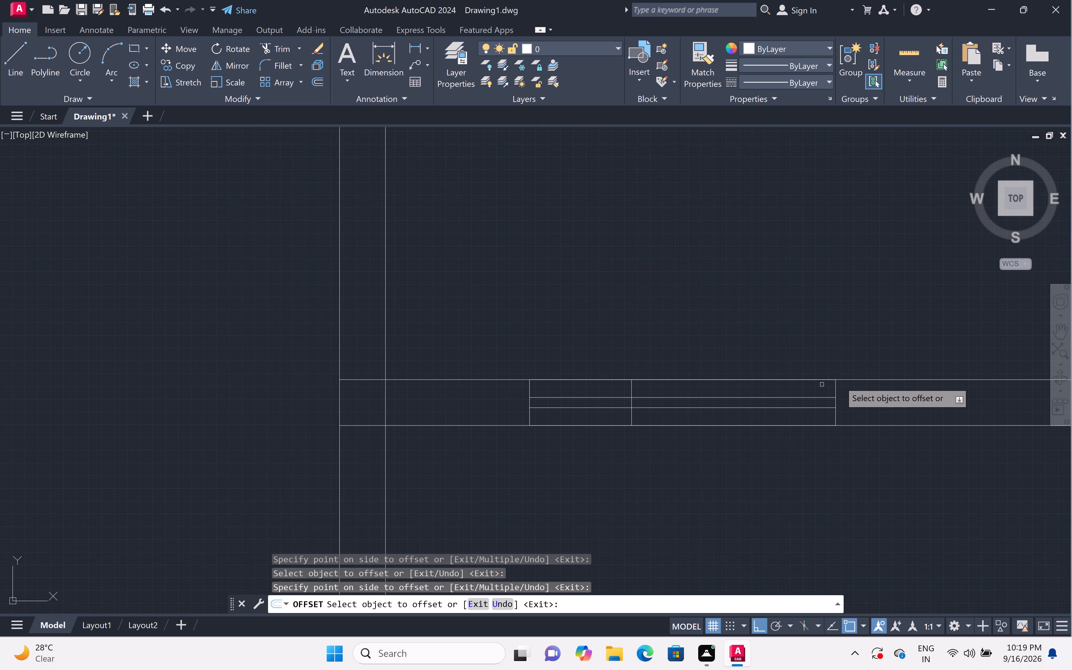
left_click(836, 387)
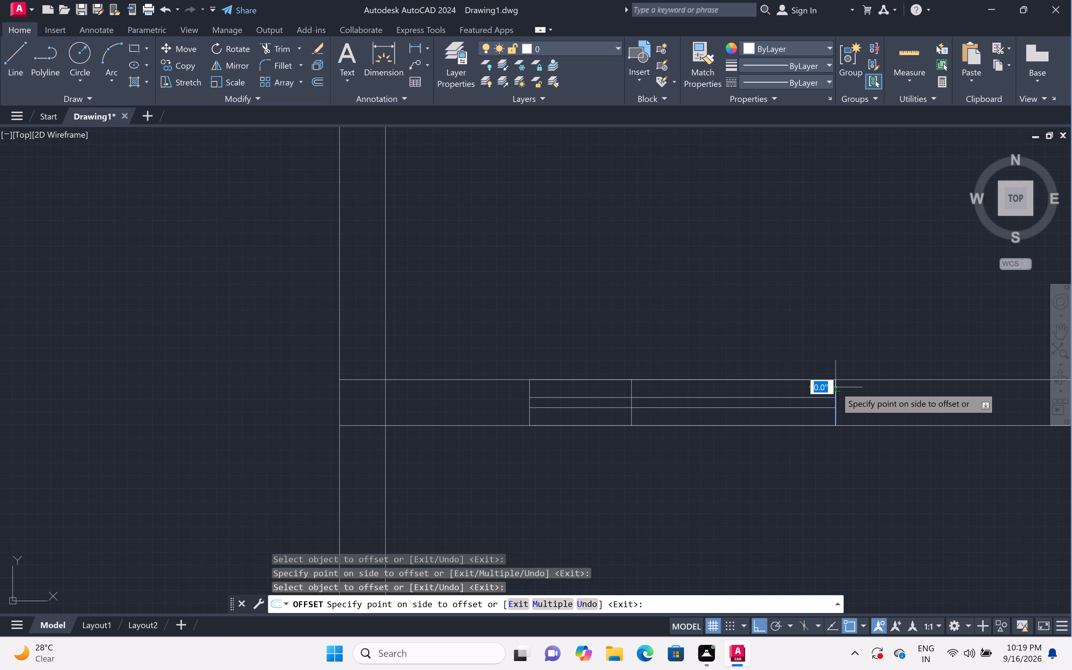
left_click(690, 387)
Offset both end lines of the window in the bottom-left room's bottom wall 20" inward.
scroll(767, 366, "down", 1)
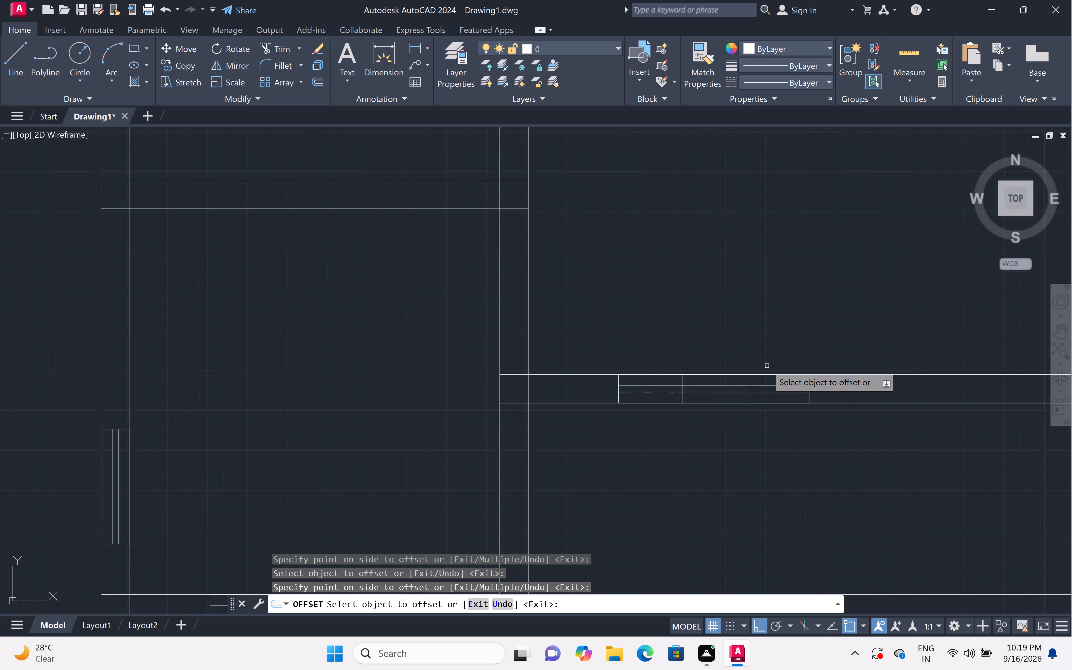
scroll(767, 366, "down", 1)
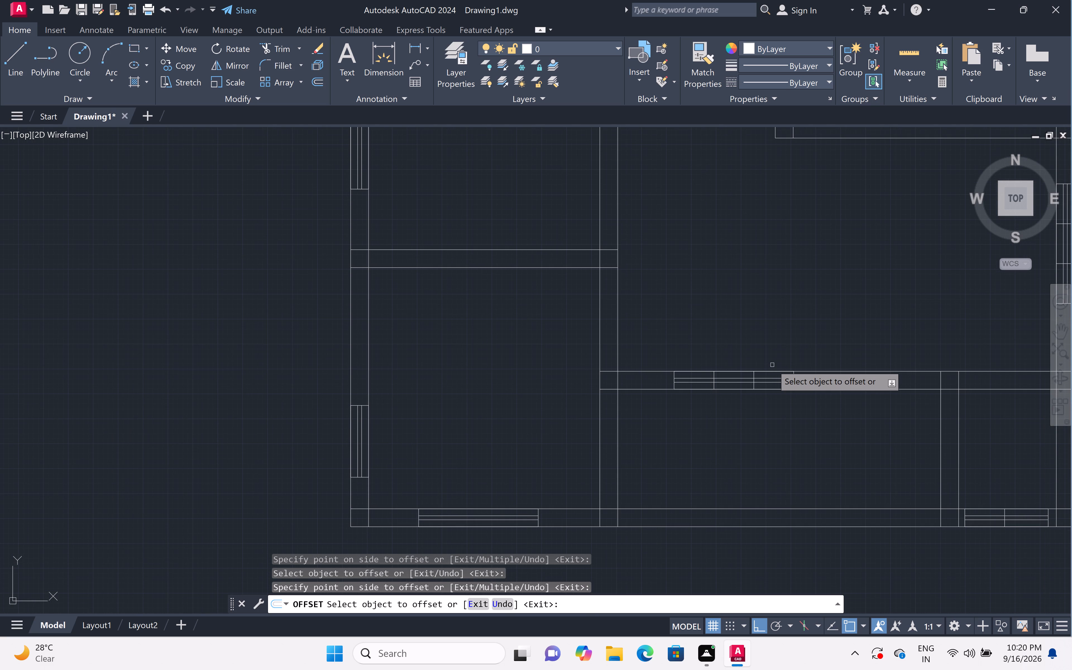
scroll(842, 363, "down", 2)
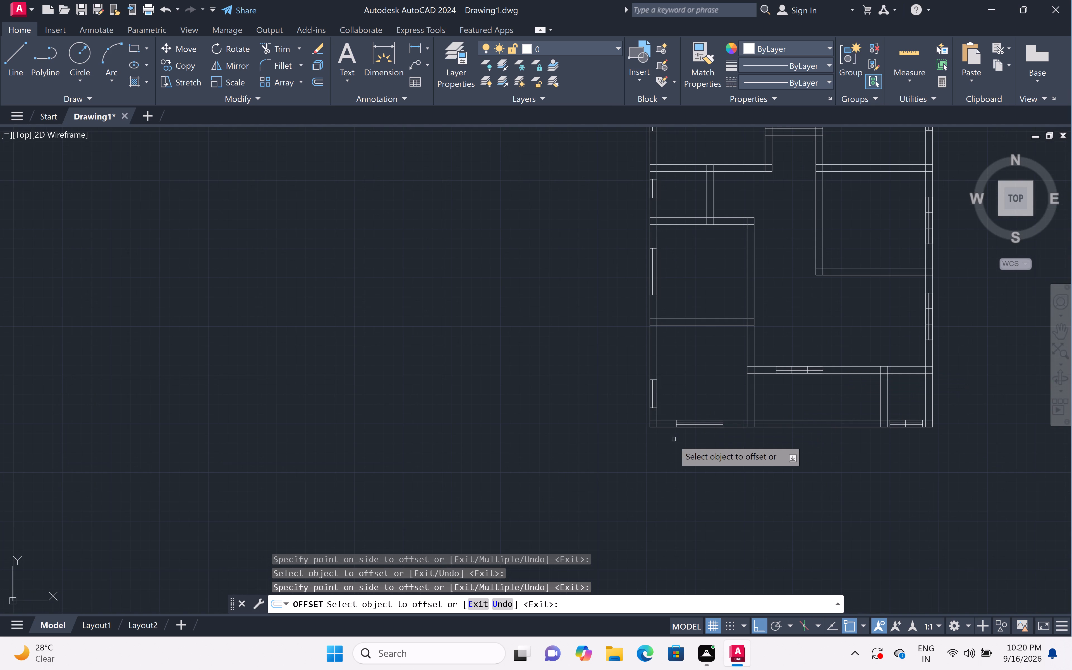
scroll(698, 430, "up", 4)
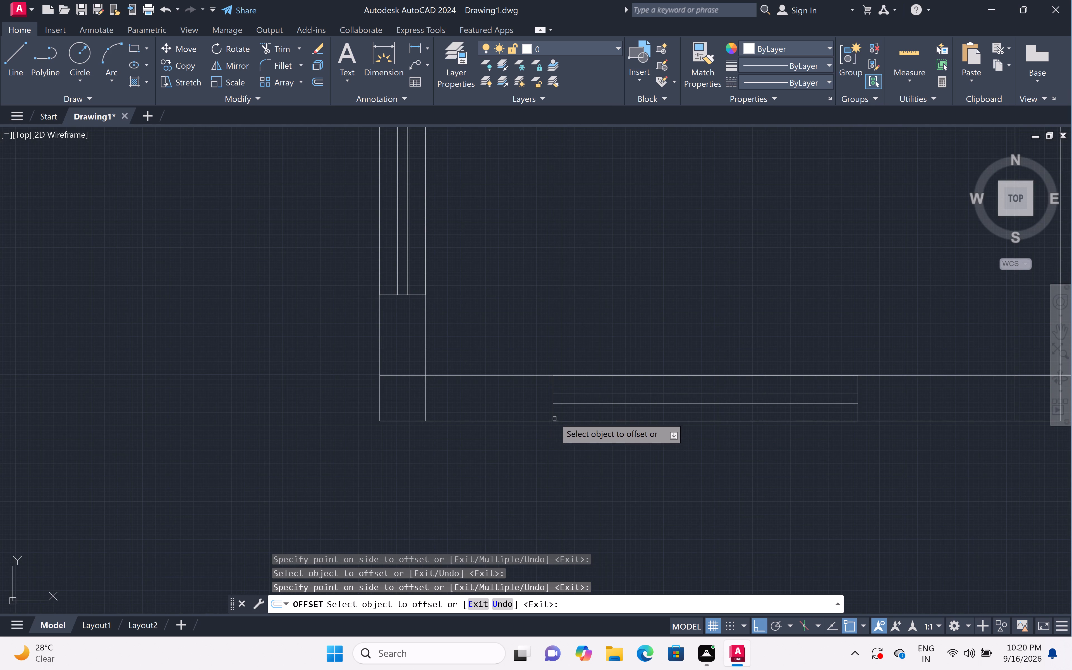
left_click(552, 413)
left_click(768, 405)
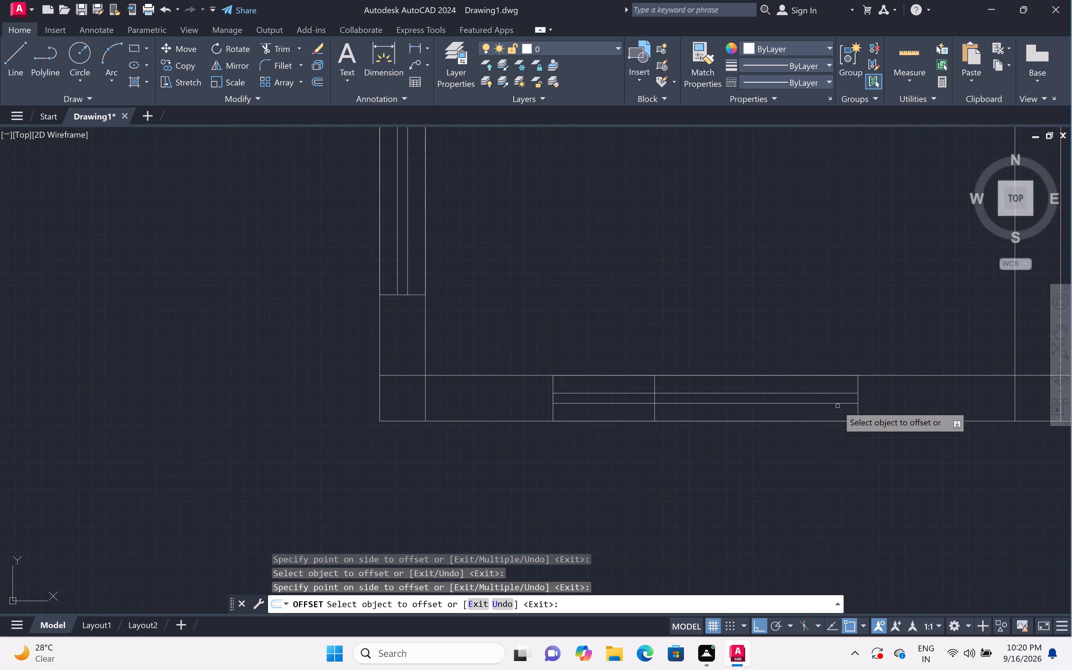
left_click(858, 408)
left_click(658, 400)
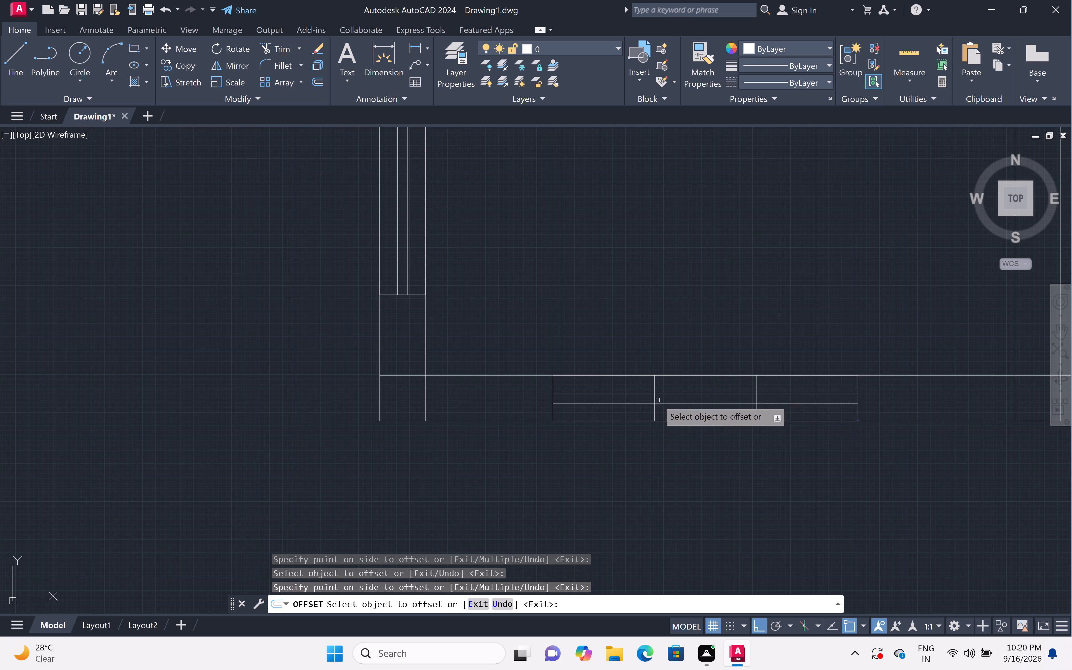
Offset the top end line of the window in the bottom-left room's left outer wall 20" downward.
scroll(701, 383, "down", 4)
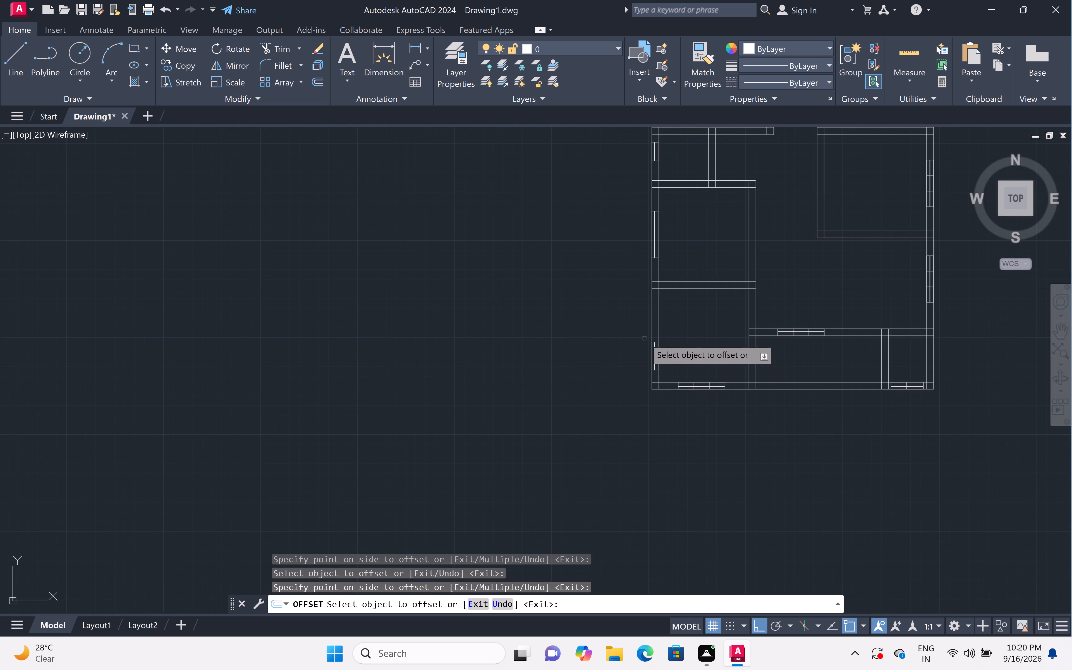
scroll(658, 348, "up", 3)
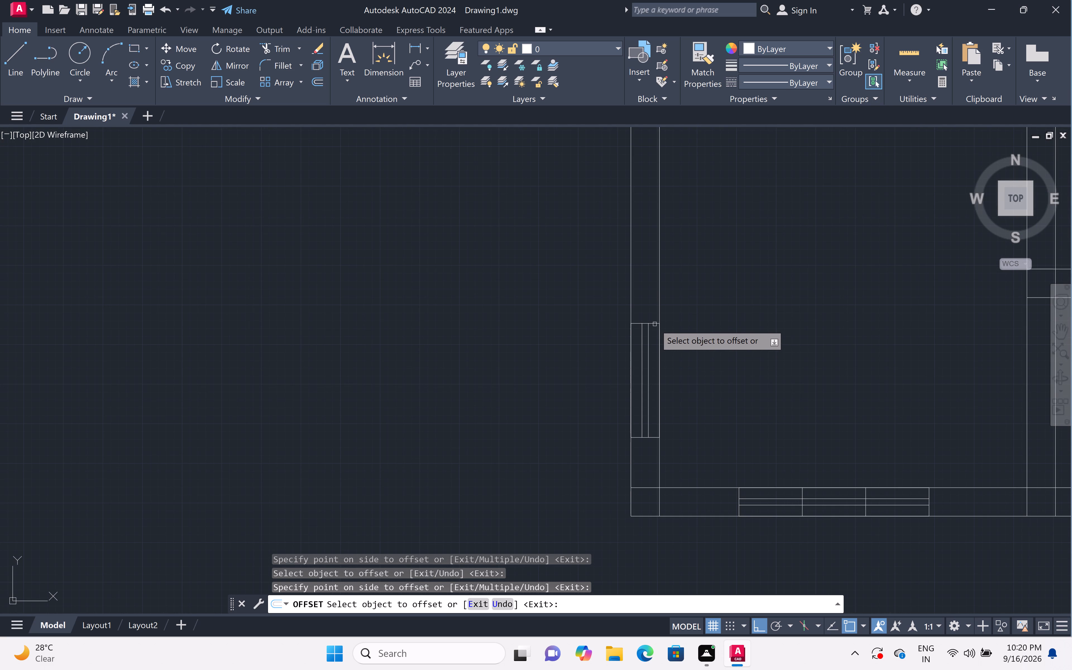
double_click(655, 324)
left_click(640, 399)
Offset both end lines of the left-wall window in the room directly above the bottom-left room 20" inward.
scroll(644, 372, "down", 4)
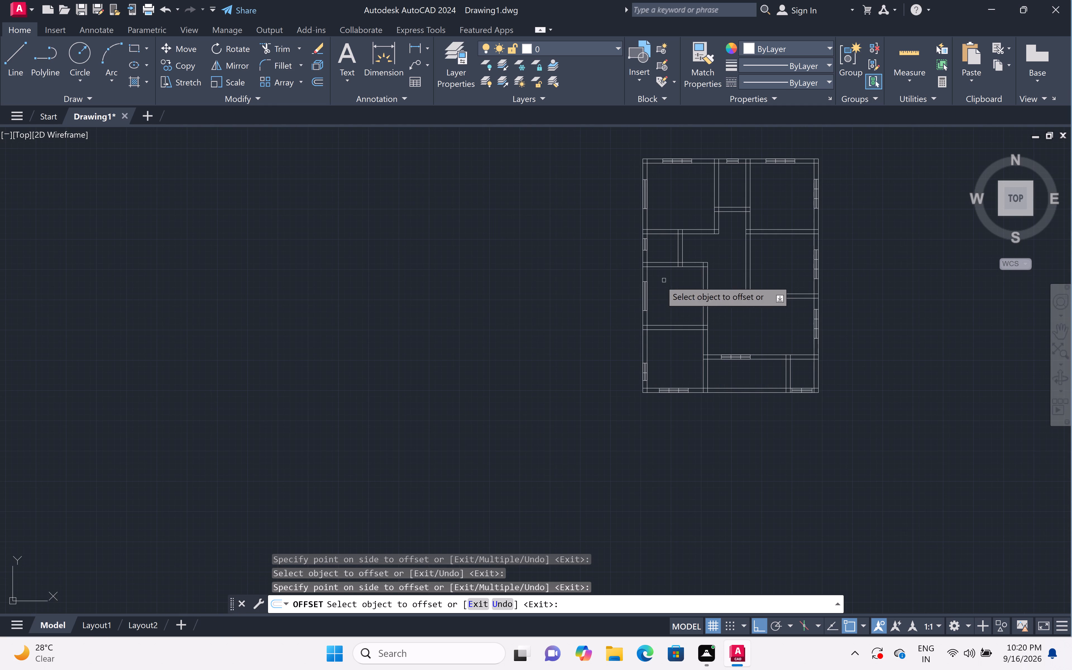
scroll(647, 287, "up", 4)
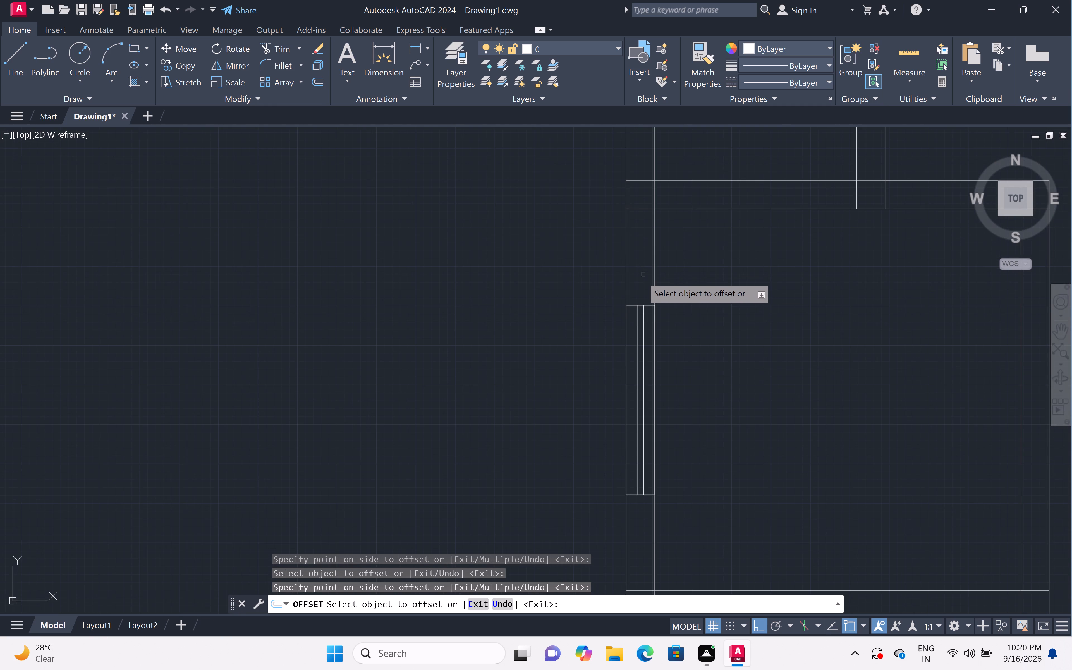
left_click(631, 306)
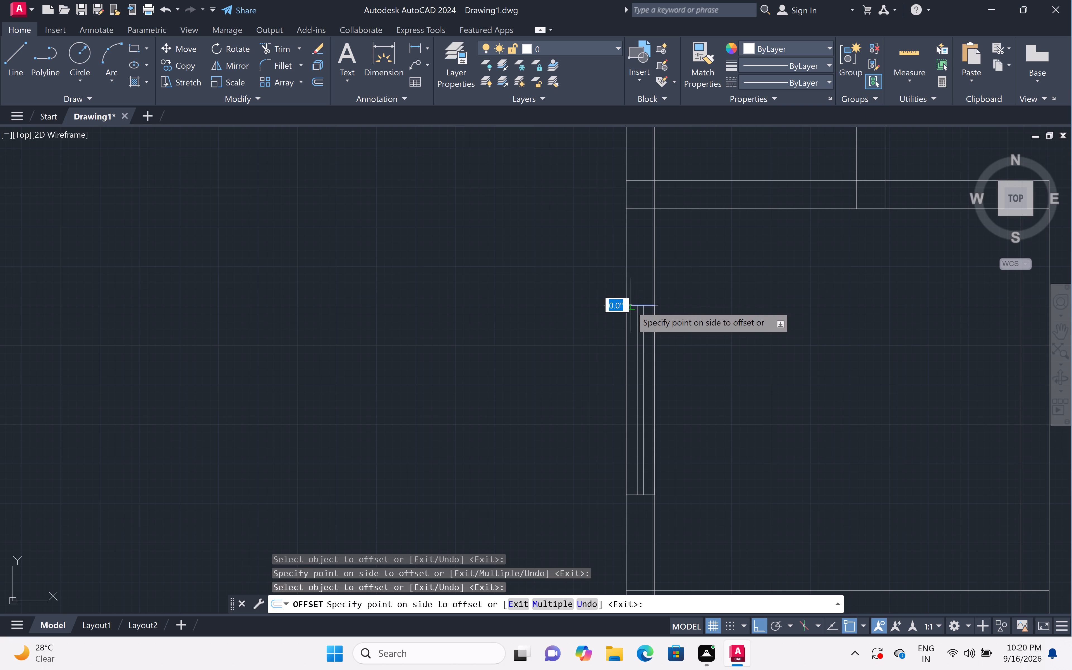
double_click(629, 344)
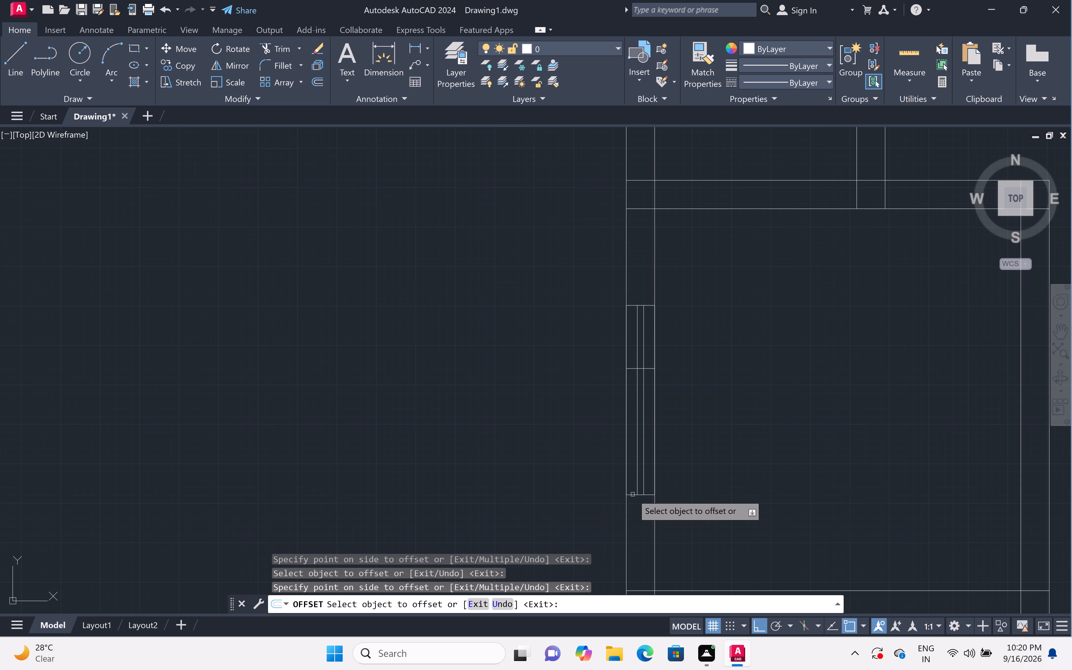
double_click(632, 494)
left_click(630, 403)
Offset both end lines of the window in the top-left room's left outer wall 20" inward and end the Offset command.
scroll(630, 395, "down", 3)
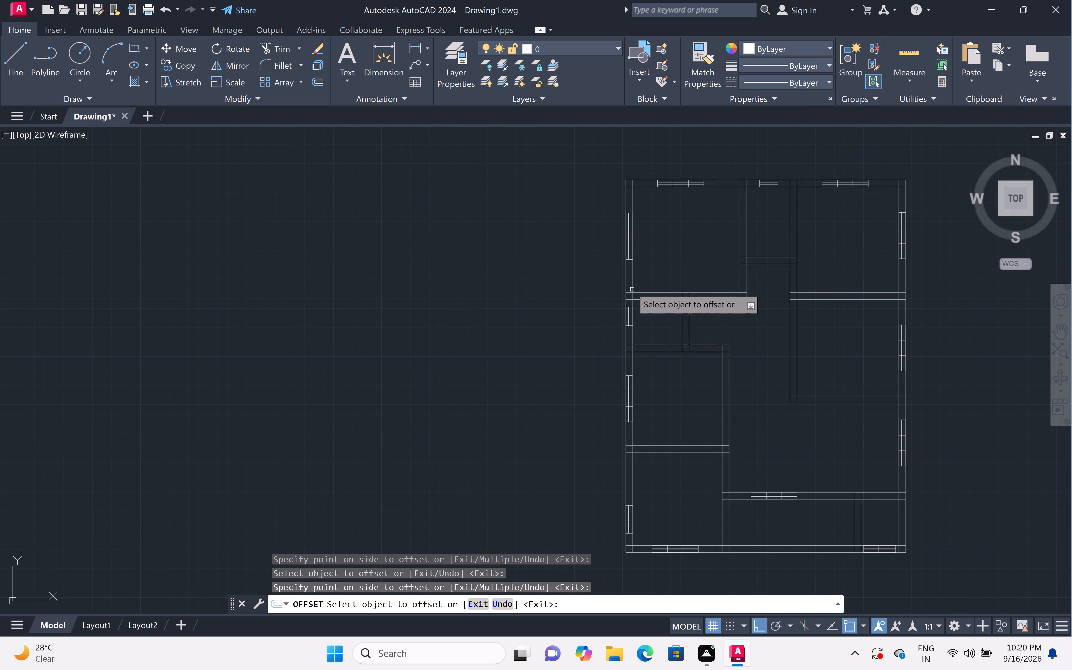
scroll(631, 288, "up", 3)
scroll(631, 288, "down", 3)
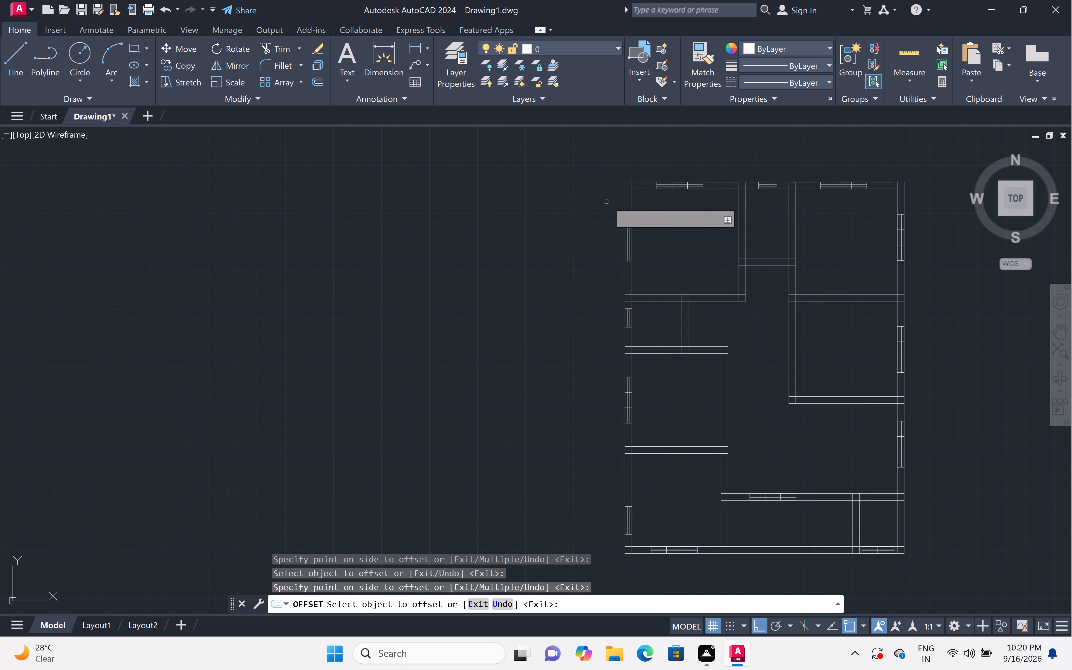
scroll(629, 213, "up", 4)
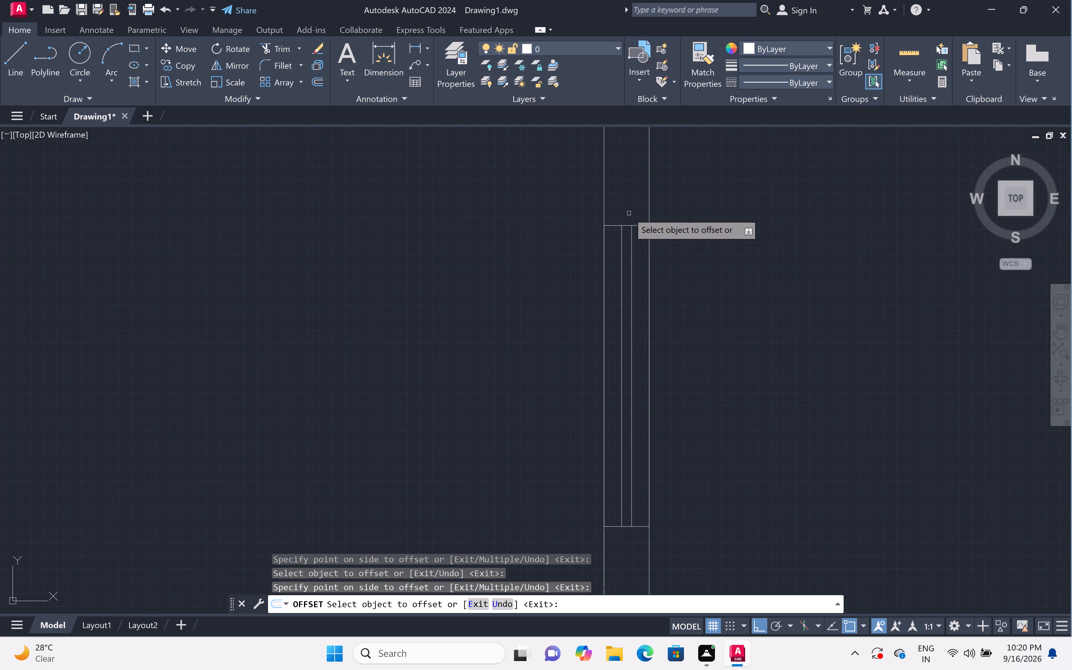
double_click(641, 224)
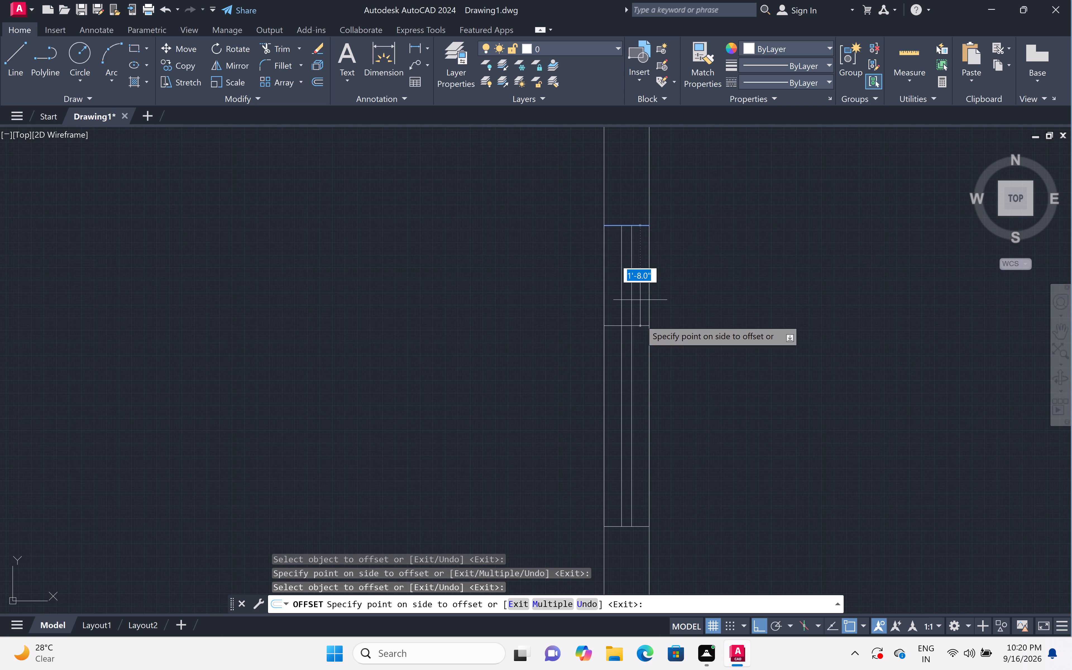
double_click(640, 327)
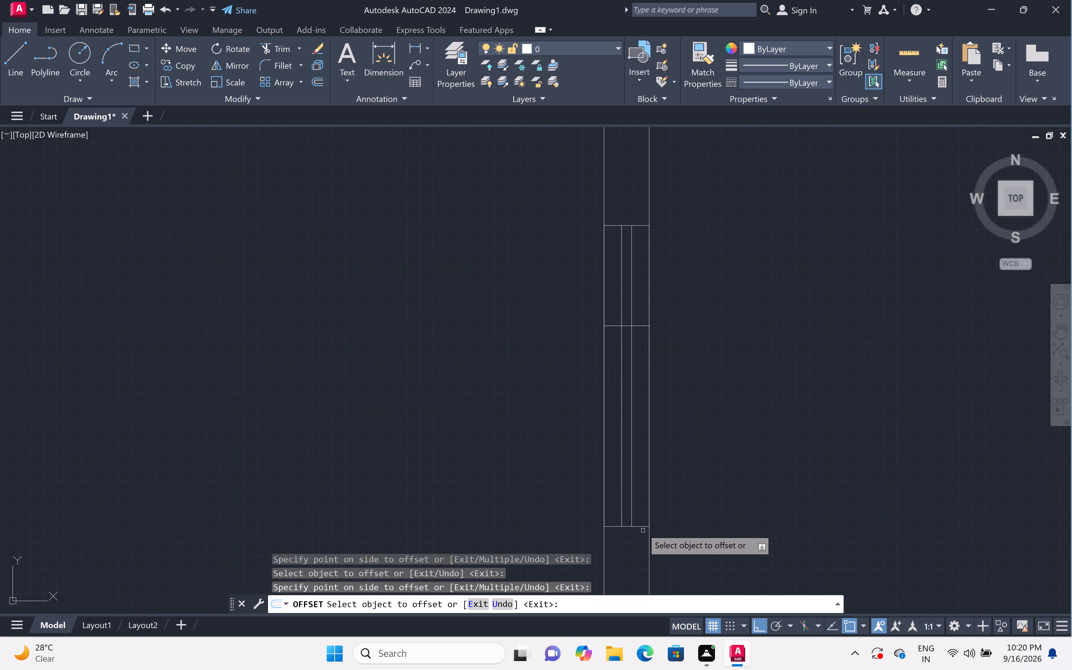
left_click(641, 525)
left_click_drag(641, 515, 641, 511)
double_click(648, 430)
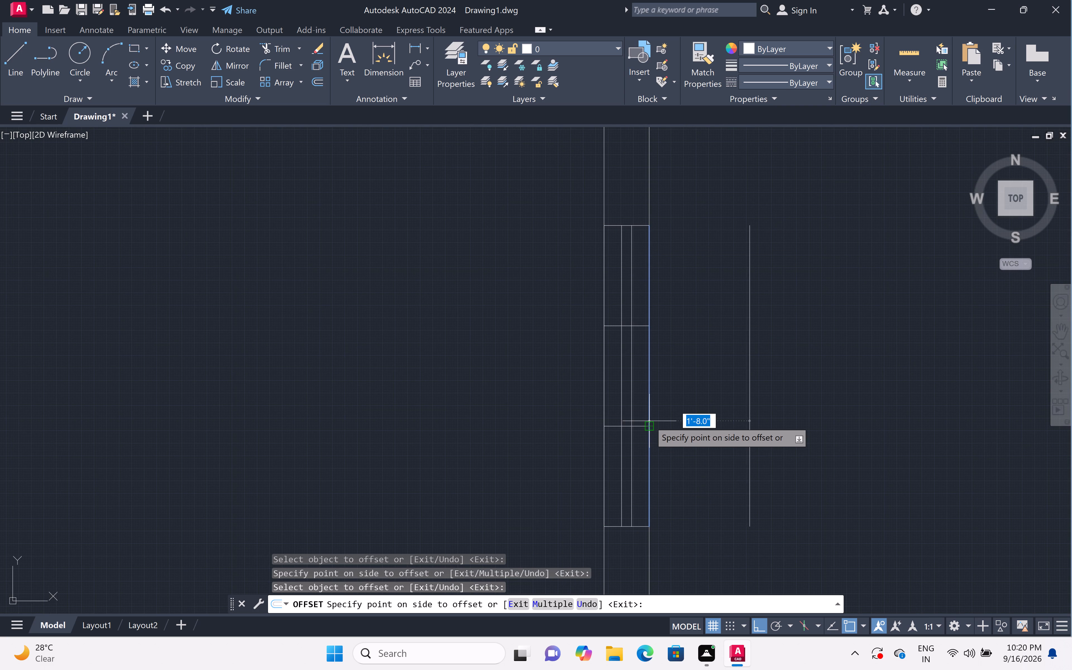
key("Escape")
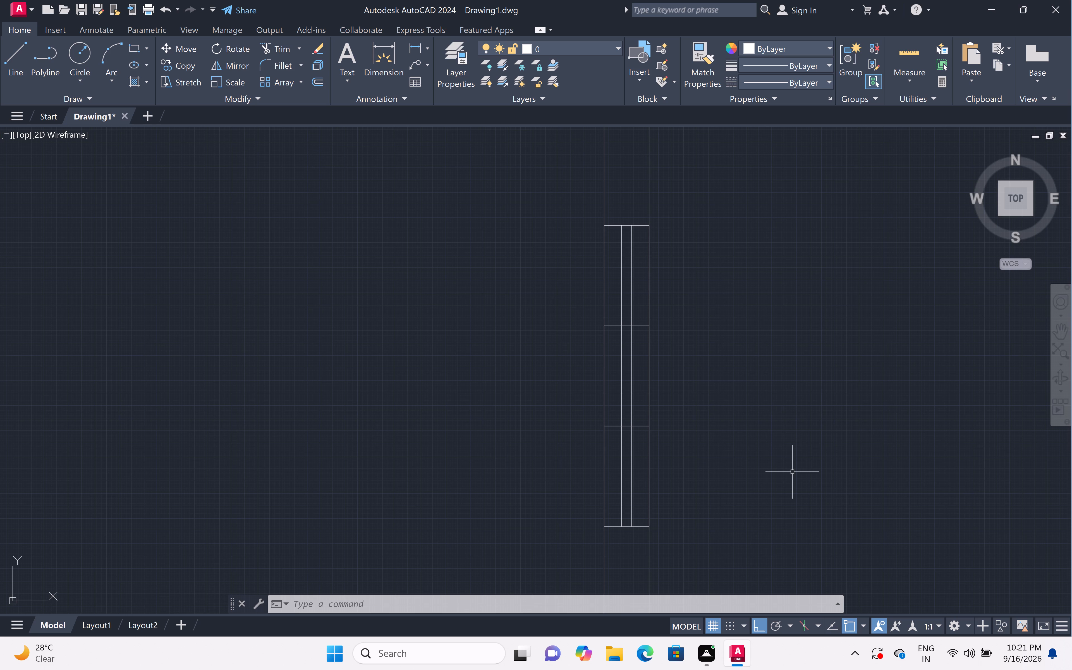
Examine the floor plan's windows and wall junctions, from the top-middle room down to the bottom rooms.
scroll(733, 379, "down", 3)
middle_click(811, 382)
middle_click_drag(811, 382, 627, 363)
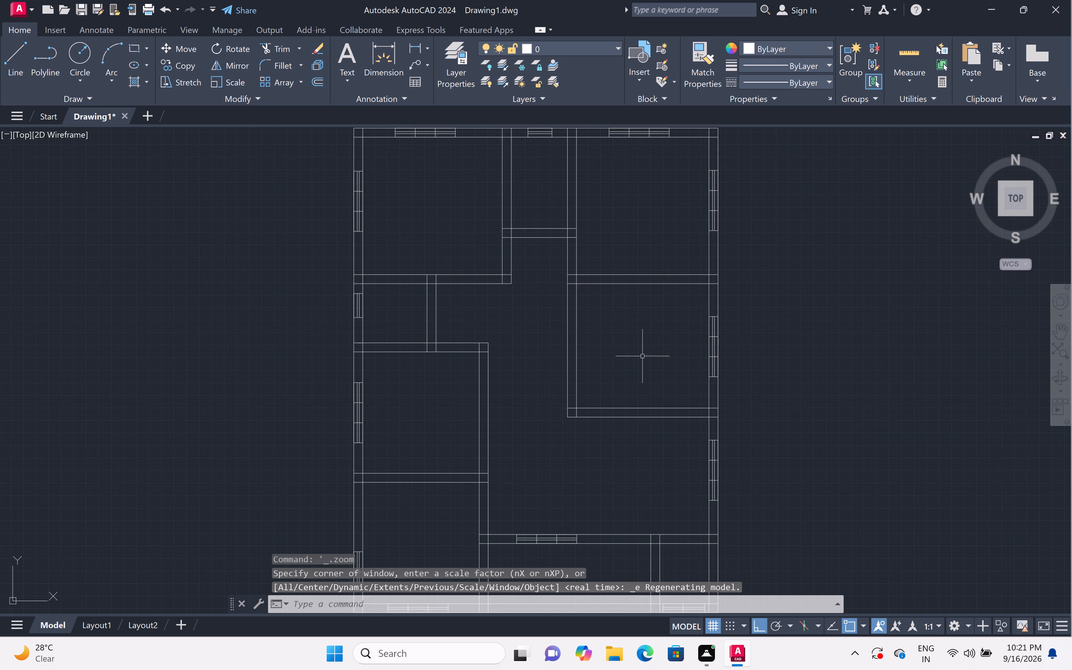
scroll(650, 335, "down", 1)
scroll(567, 227, "up", 1)
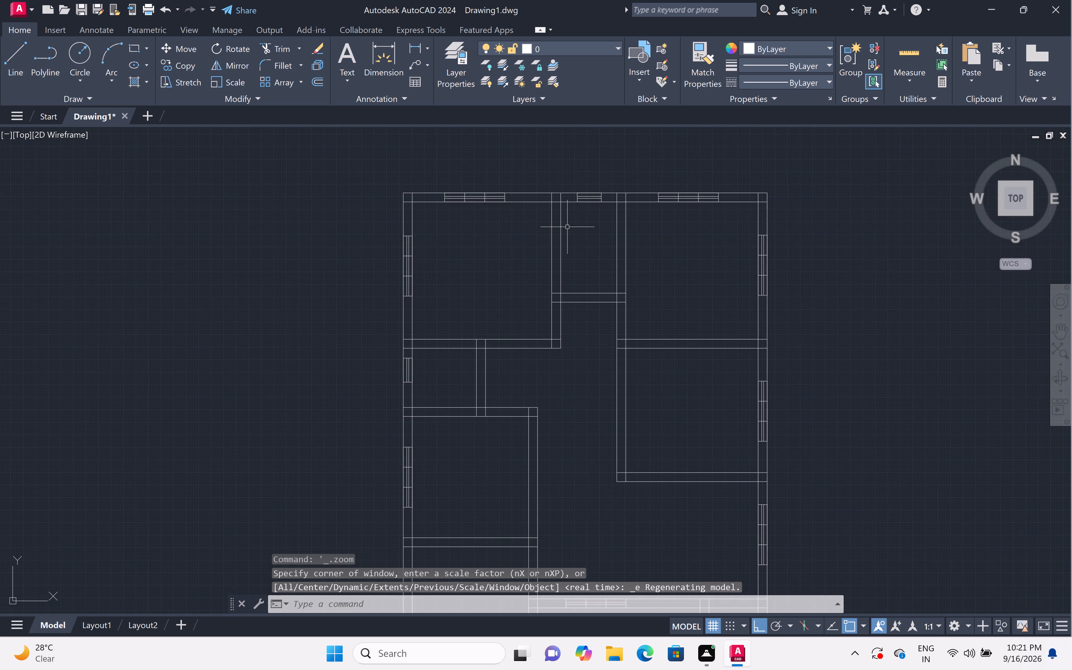
scroll(567, 227, "up", 1)
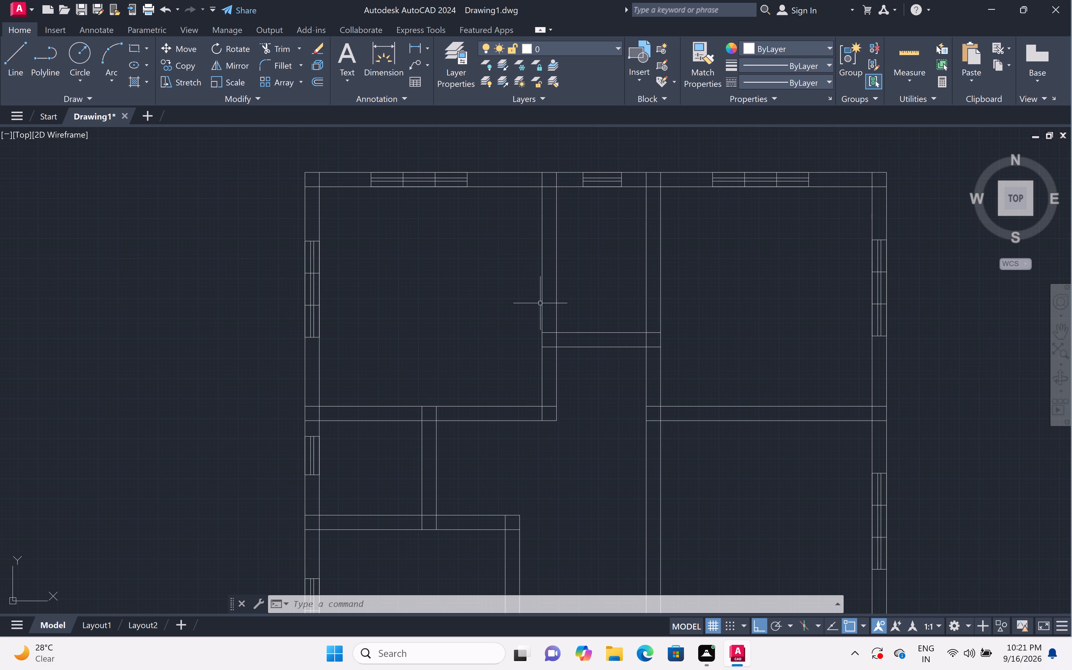
scroll(565, 348, "up", 3)
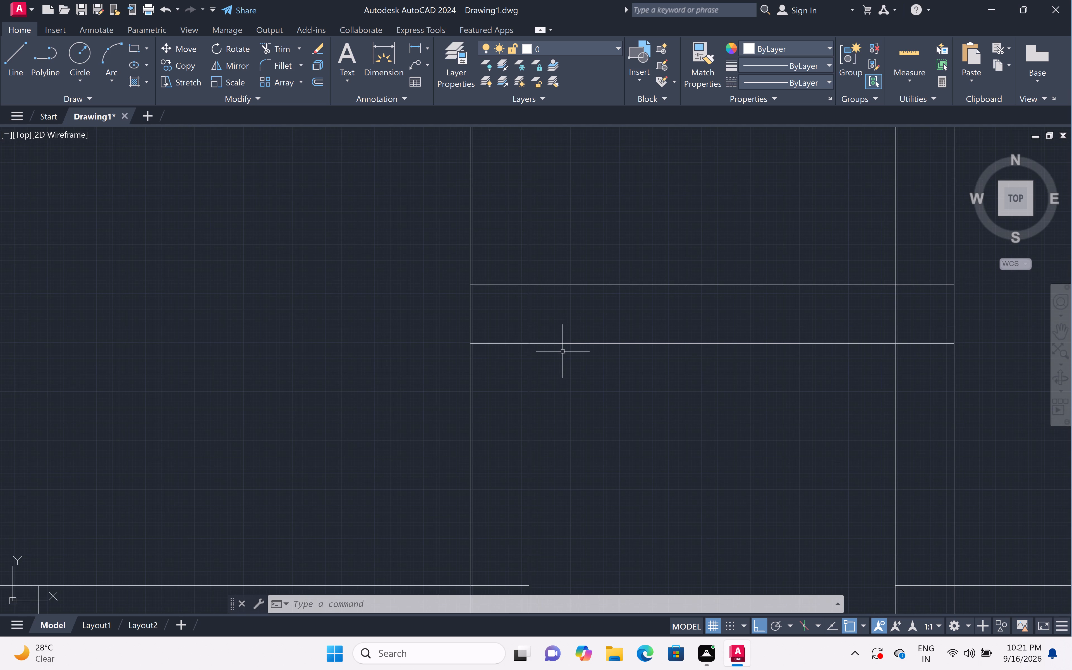
scroll(563, 351, "down", 2)
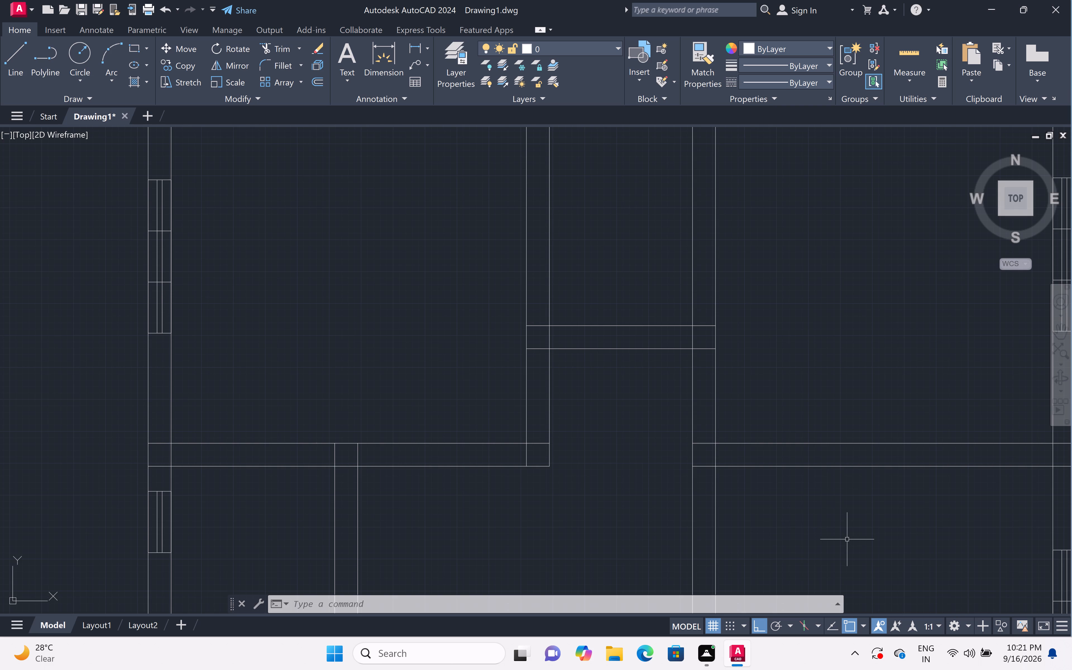
scroll(593, 322, "up", 2)
scroll(592, 324, "down", 2)
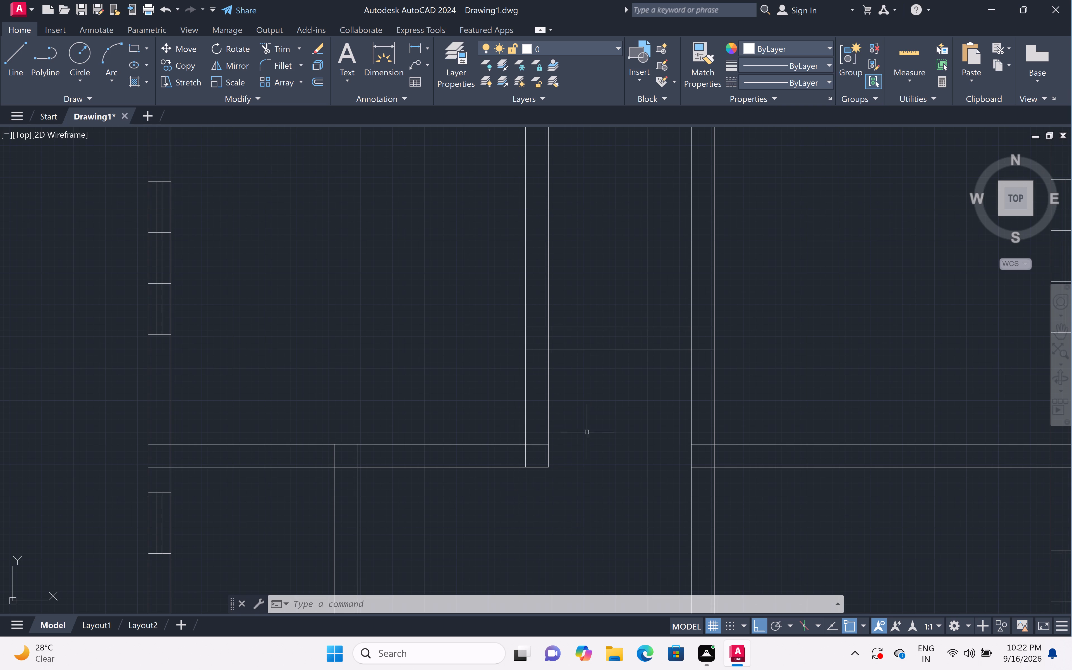
scroll(508, 381, "down", 2)
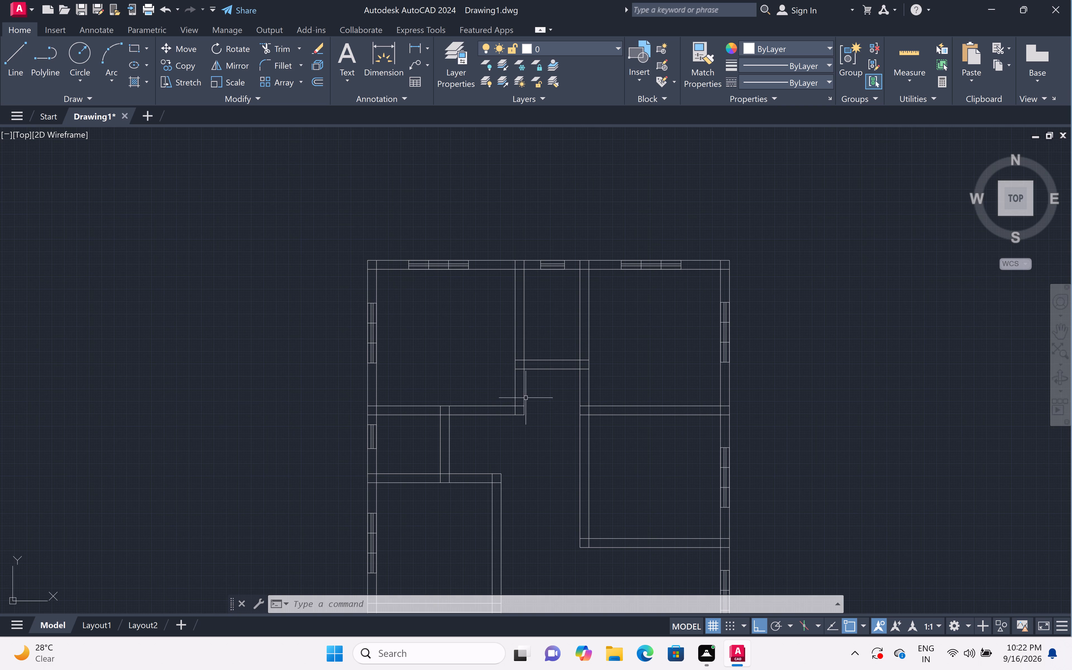
scroll(511, 421, "down", 2)
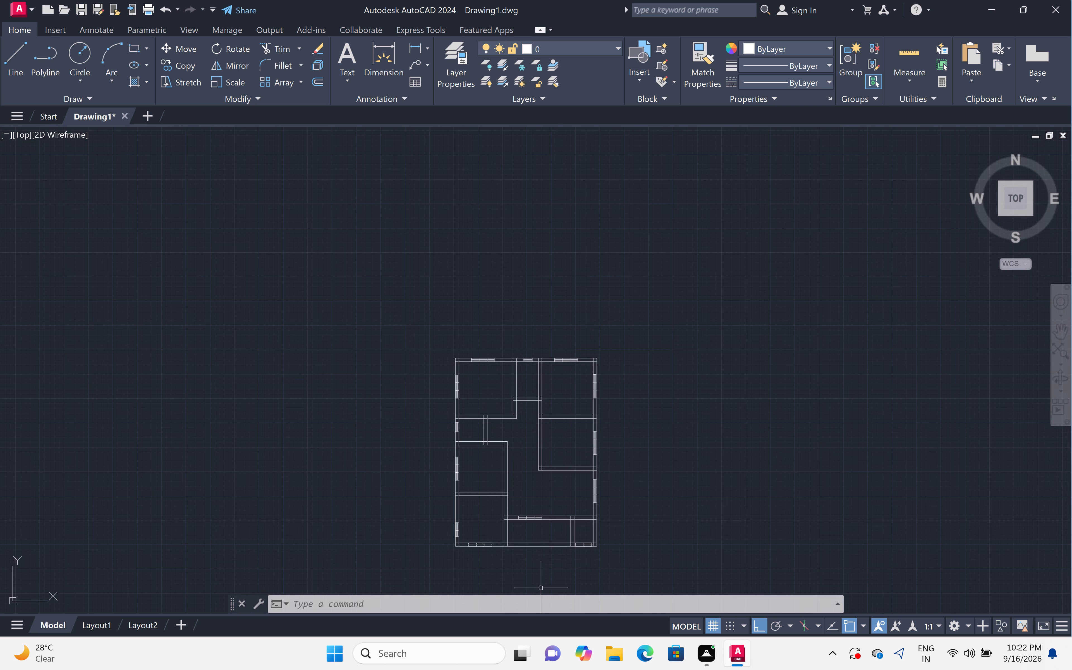
scroll(538, 544, "up", 2)
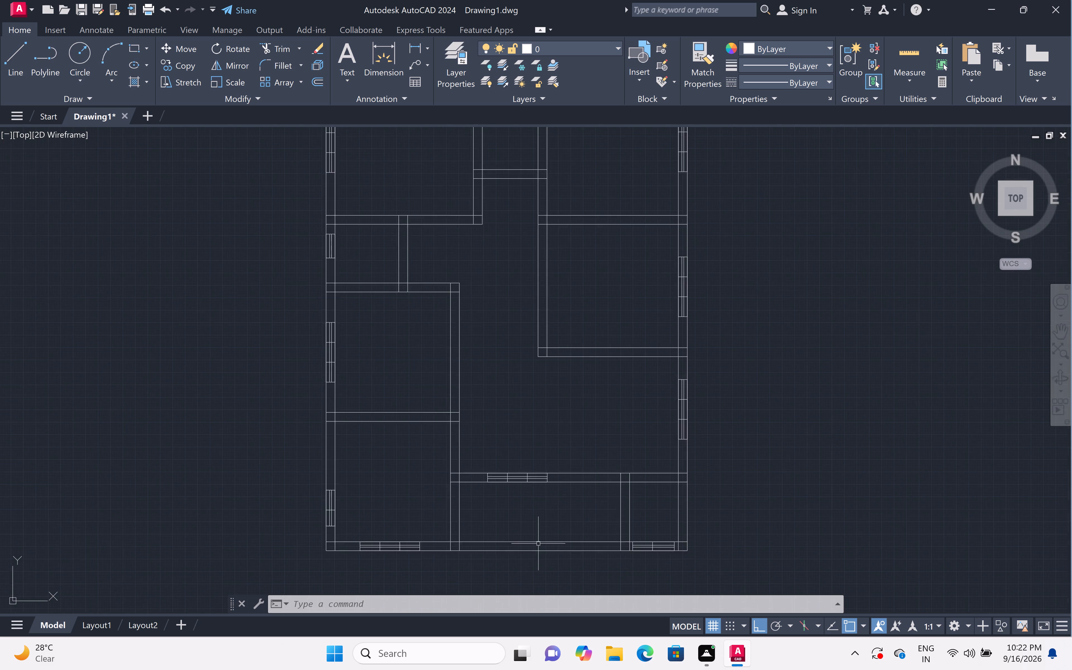
scroll(538, 544, "up", 2)
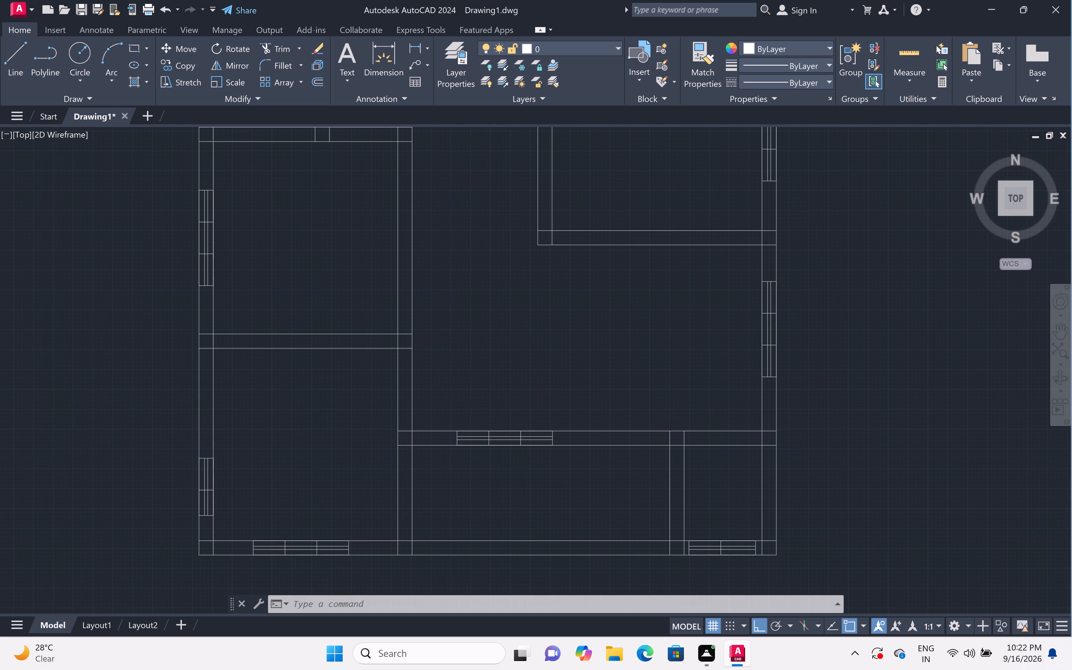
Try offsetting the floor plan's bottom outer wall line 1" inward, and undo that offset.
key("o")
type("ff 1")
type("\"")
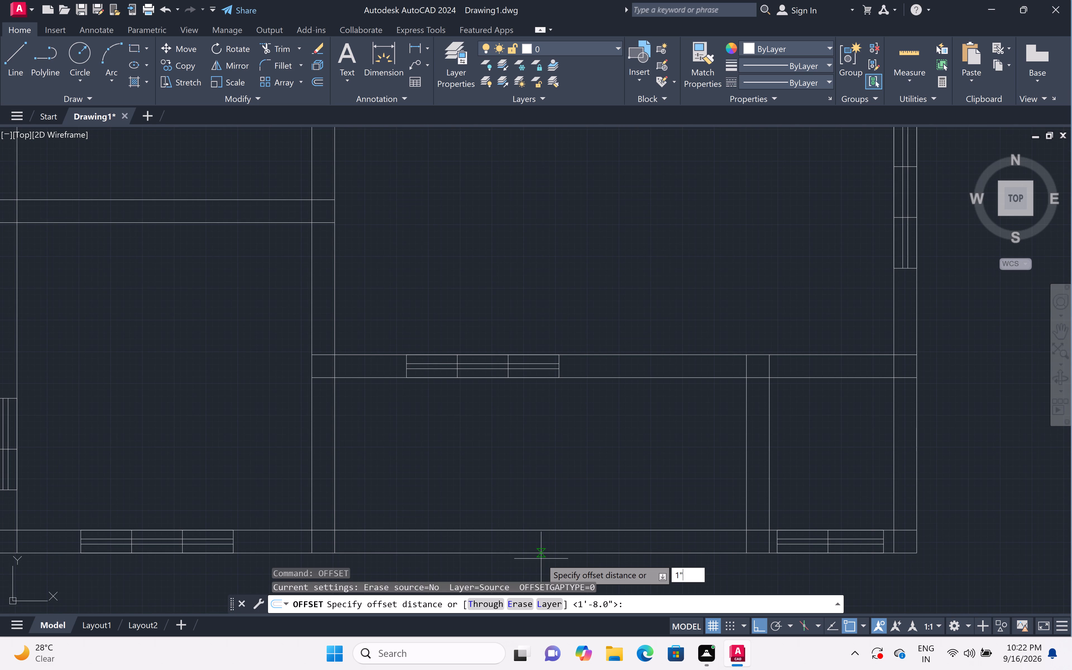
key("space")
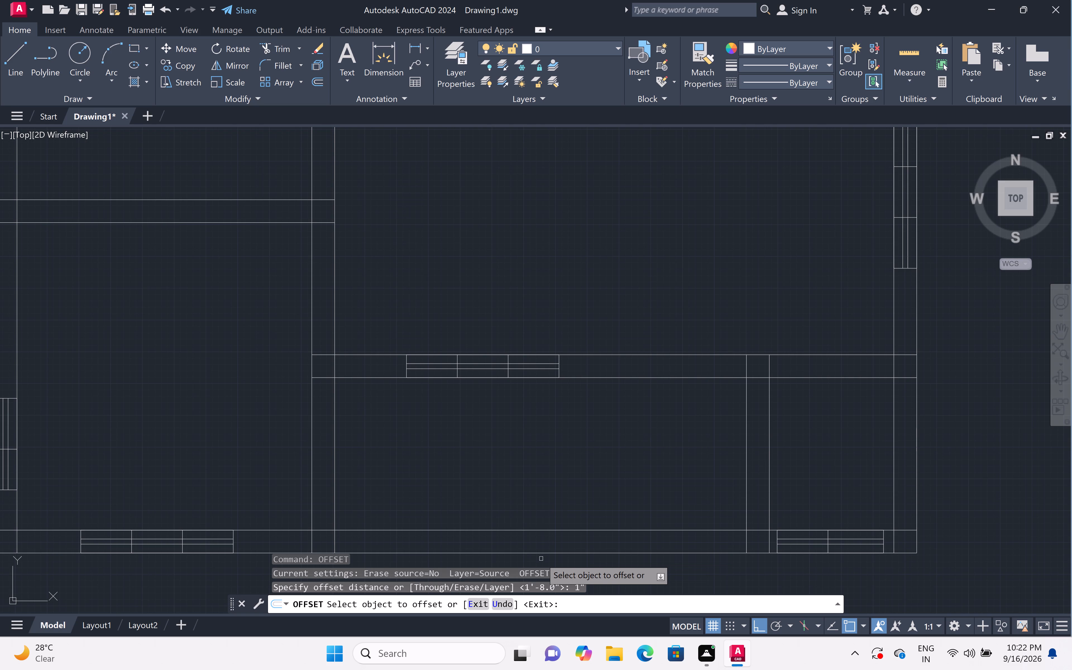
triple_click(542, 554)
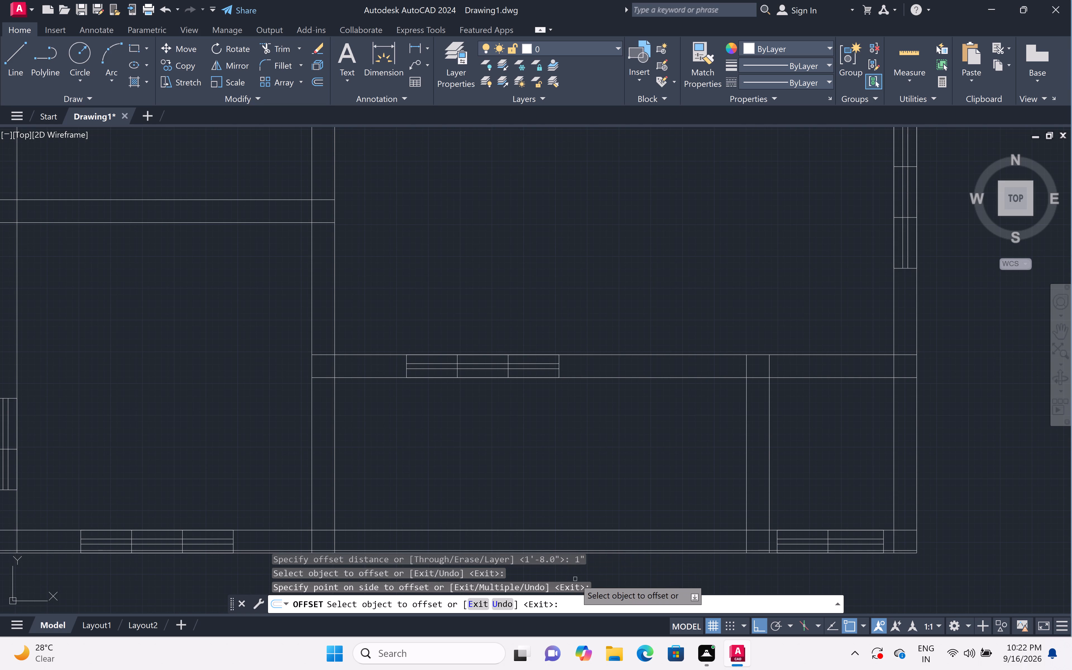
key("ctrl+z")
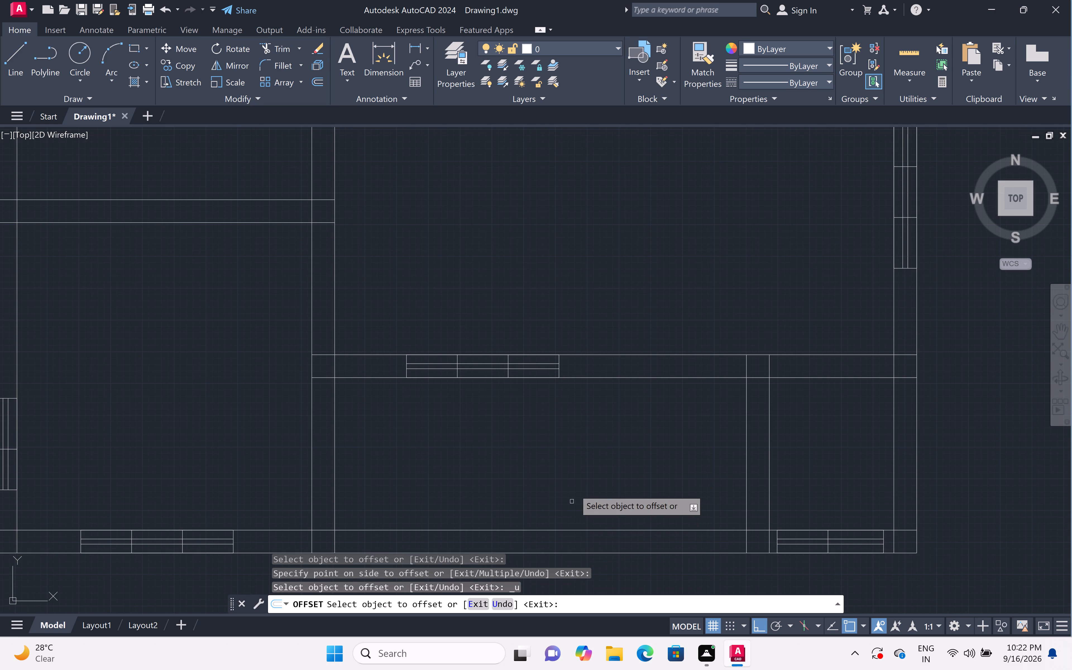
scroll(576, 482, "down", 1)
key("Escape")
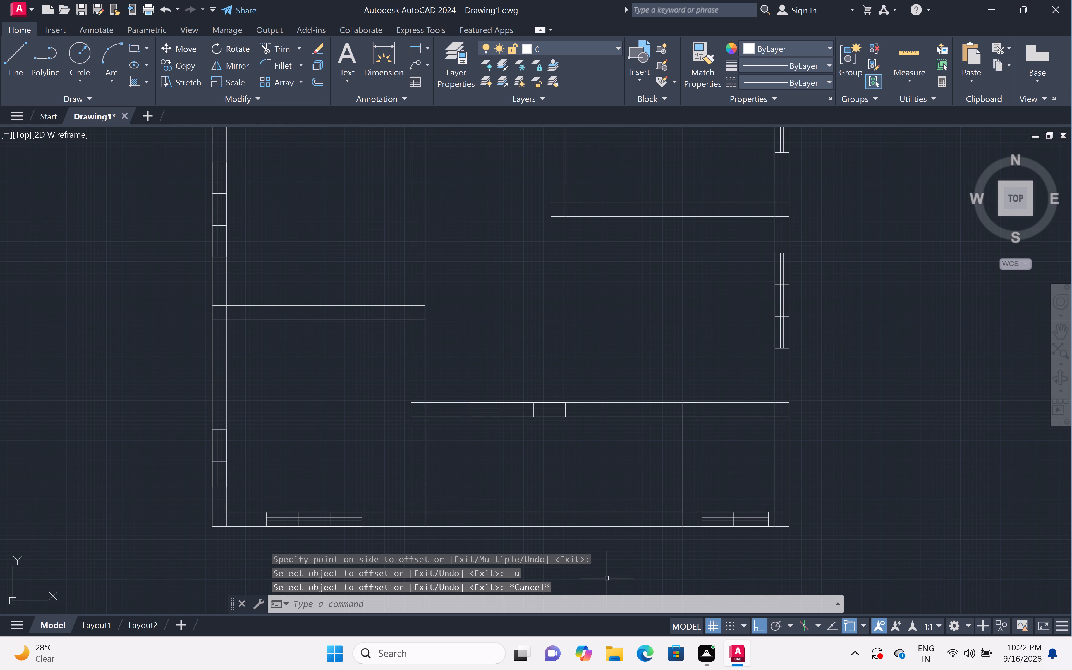
Draw a line along the bottom outer wall edge between the inner faces of the bottom-middle room's side walls.
type("l")
key("space")
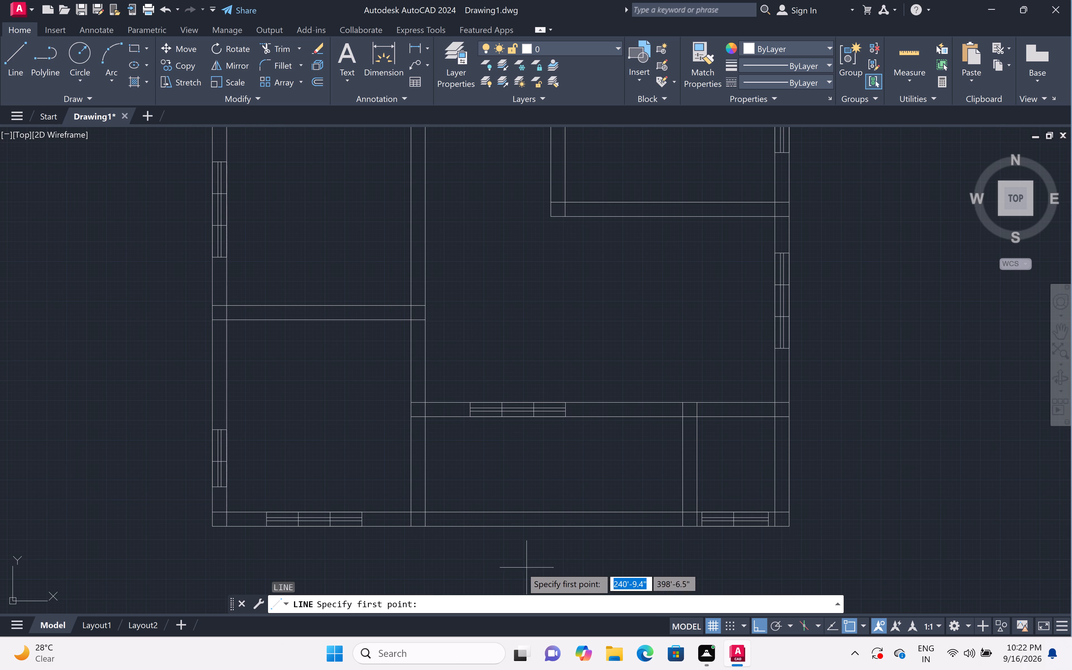
left_click(423, 526)
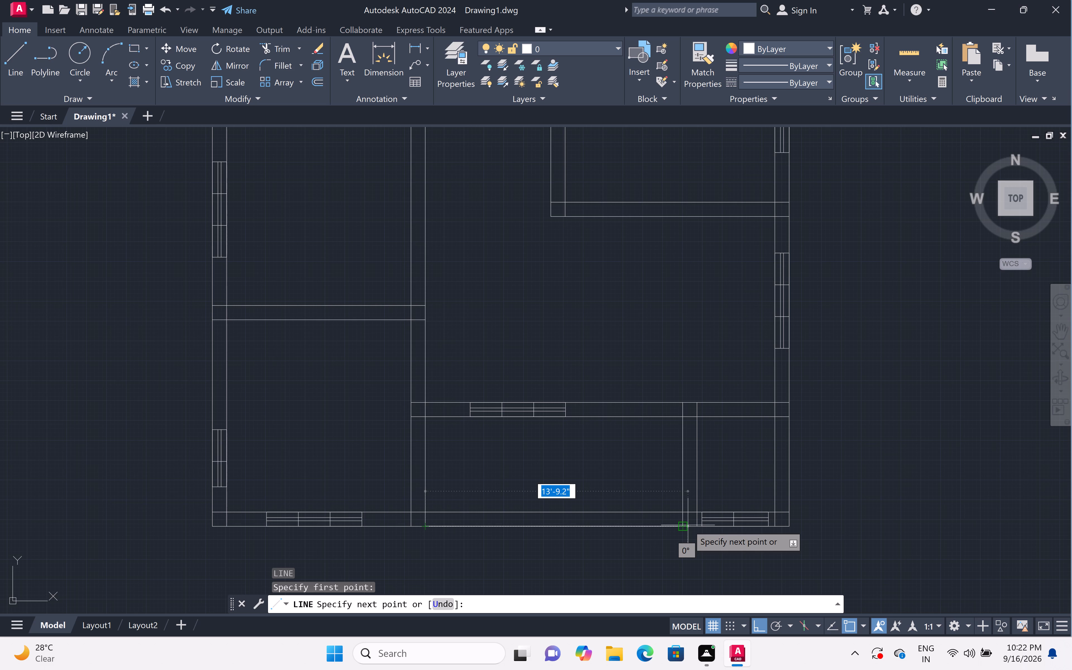
scroll(688, 525, "up", 3)
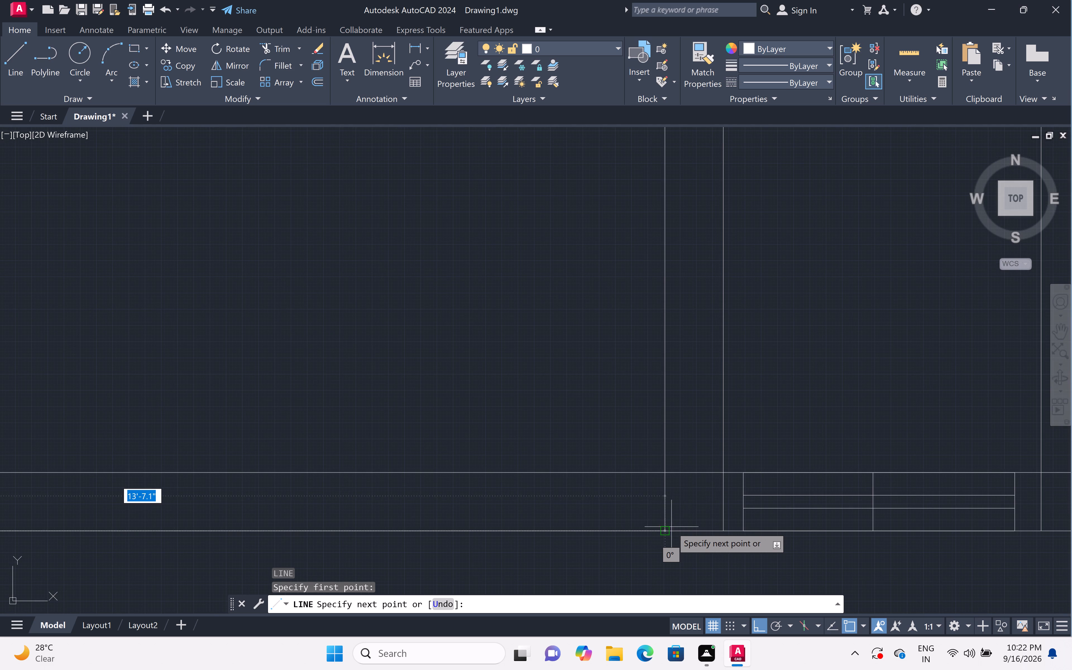
left_click(664, 530)
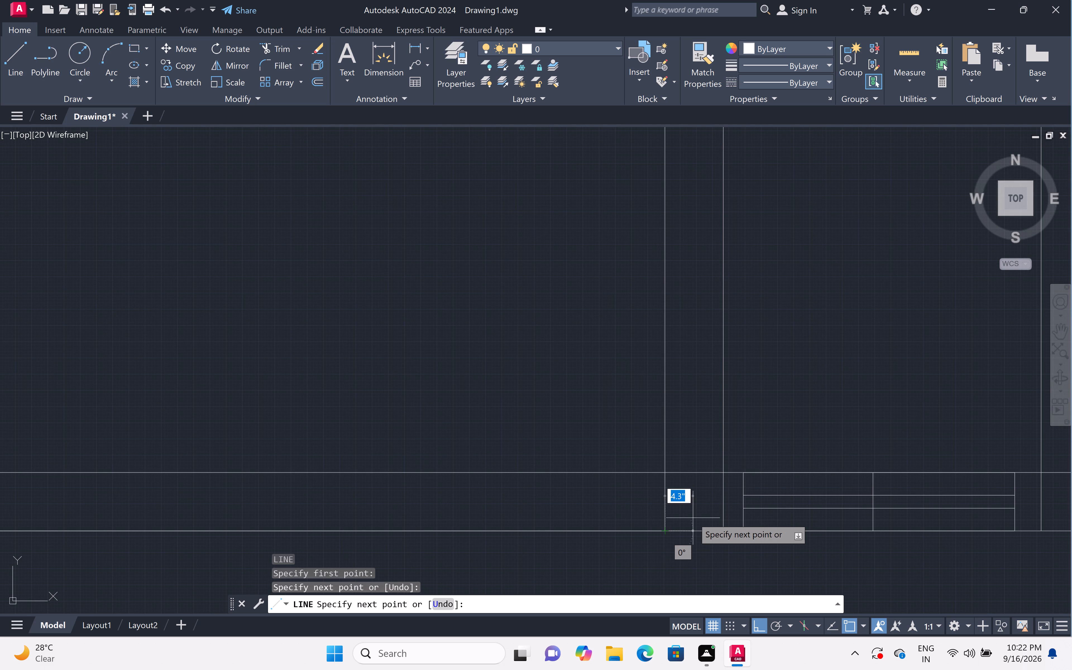
key("Escape")
Offset the new line at the bottom-middle room's outer edge 1" upward into the wall.
scroll(693, 518, "down", 3)
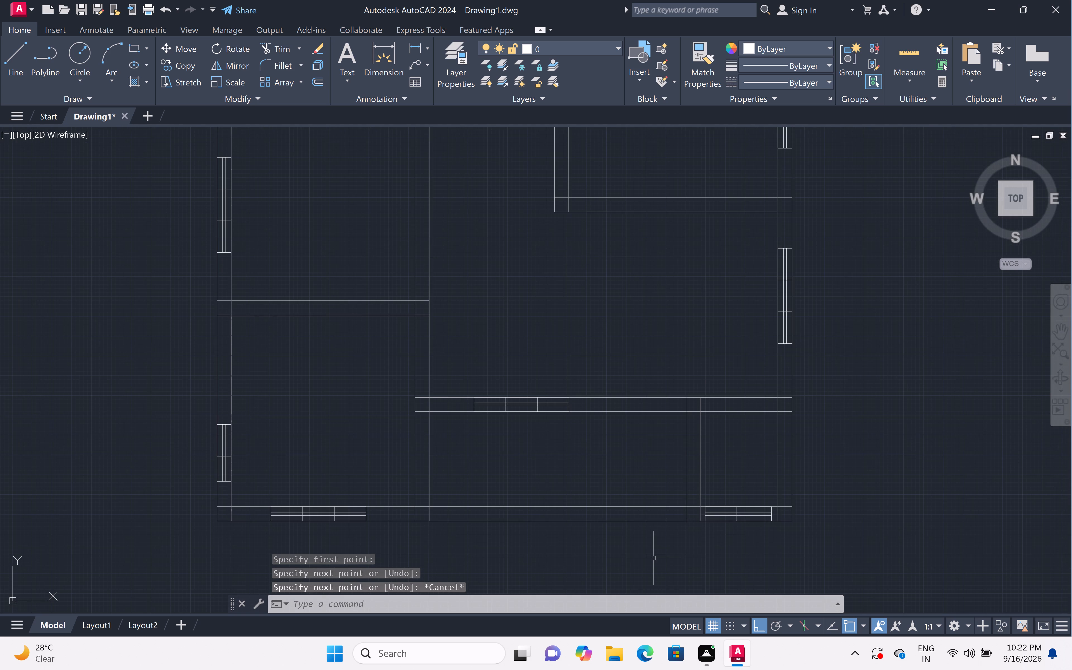
type("off 1'")
key("BackSpace")
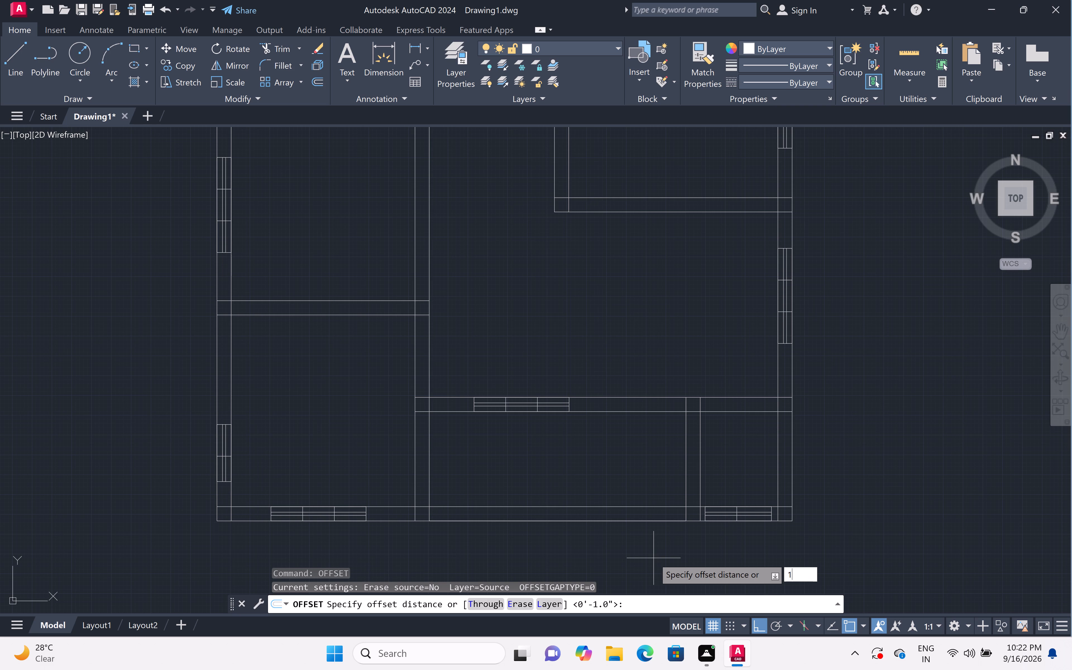
key("shift+quotedbl")
key("space")
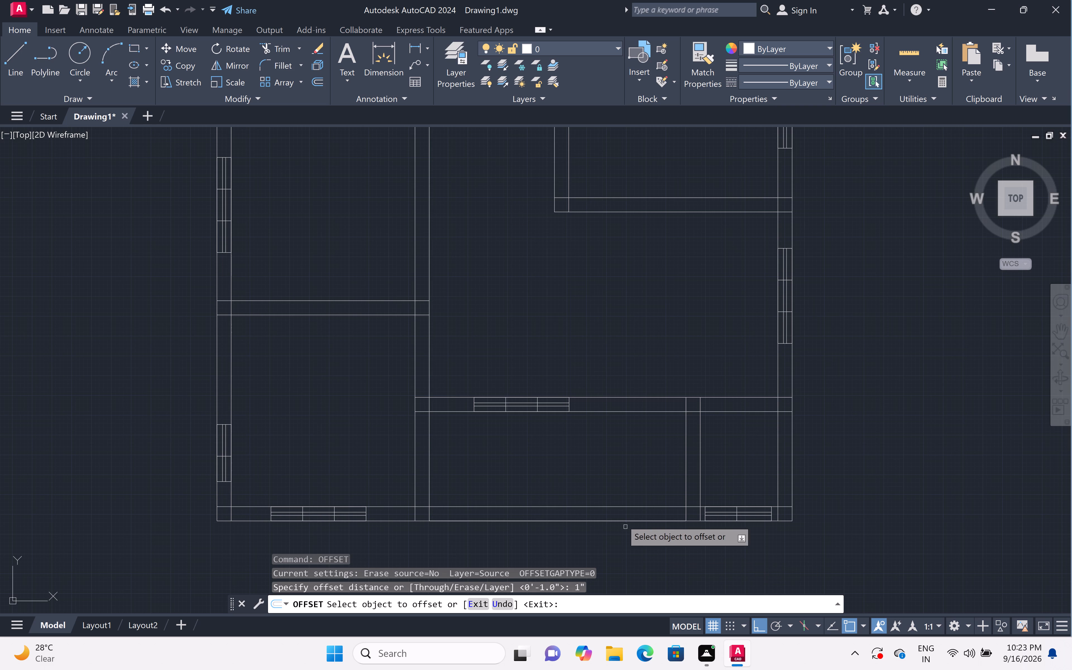
left_click(641, 520)
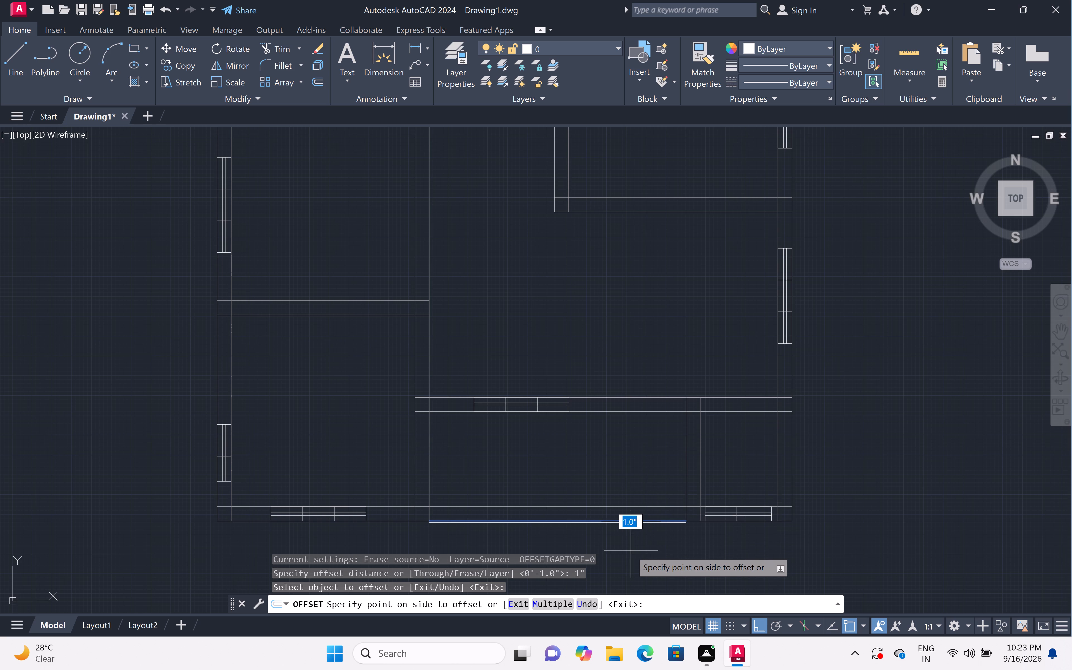
scroll(632, 550, "up", 3)
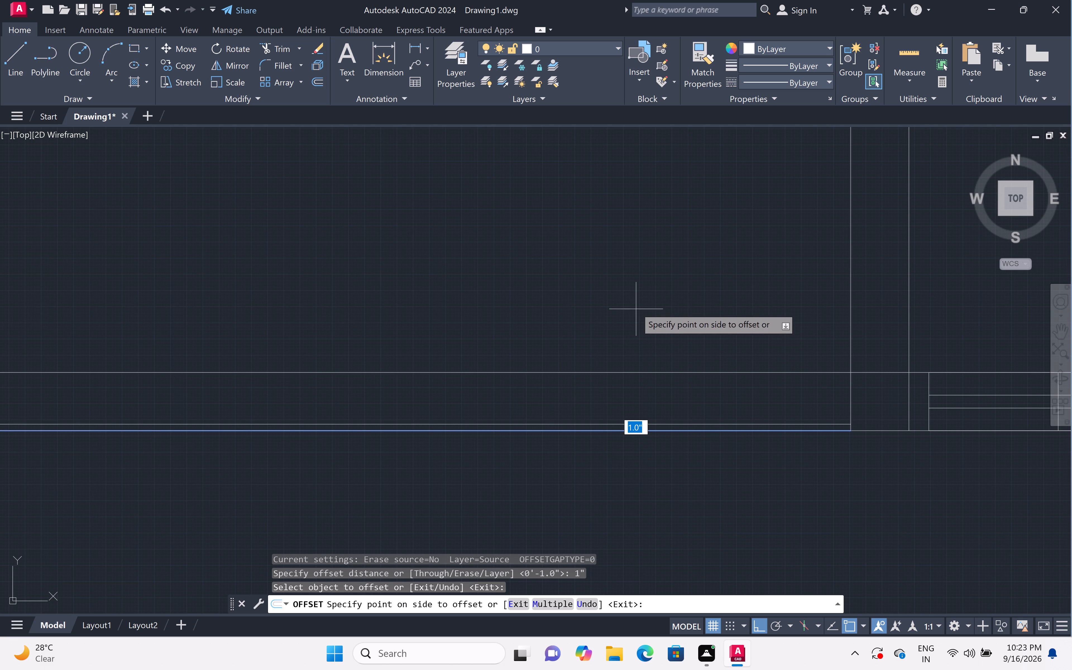
left_click(636, 306)
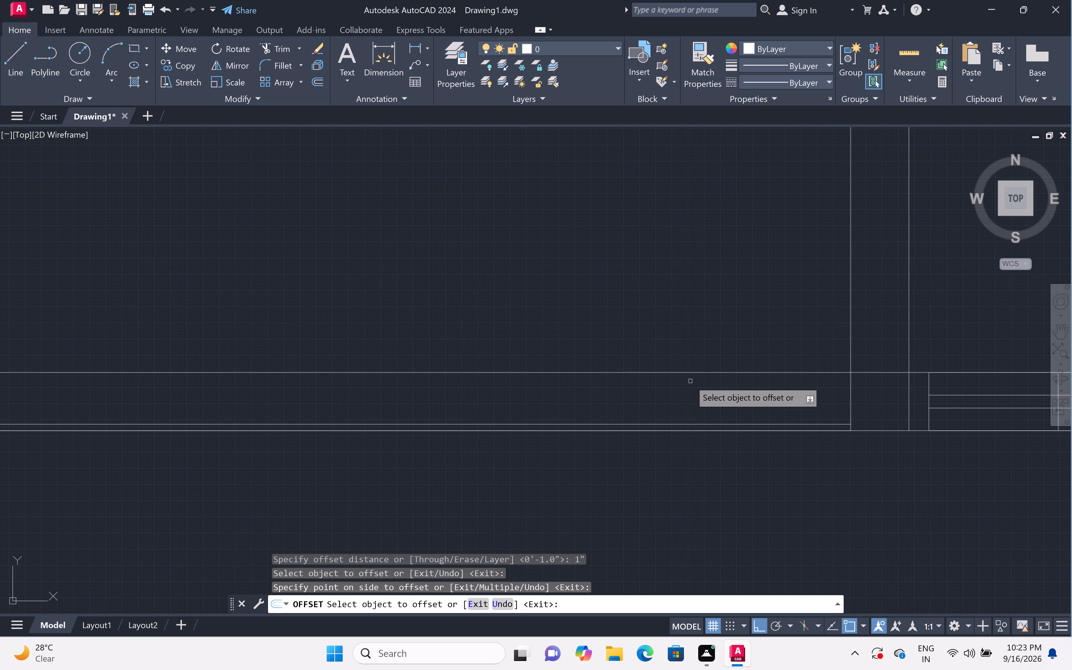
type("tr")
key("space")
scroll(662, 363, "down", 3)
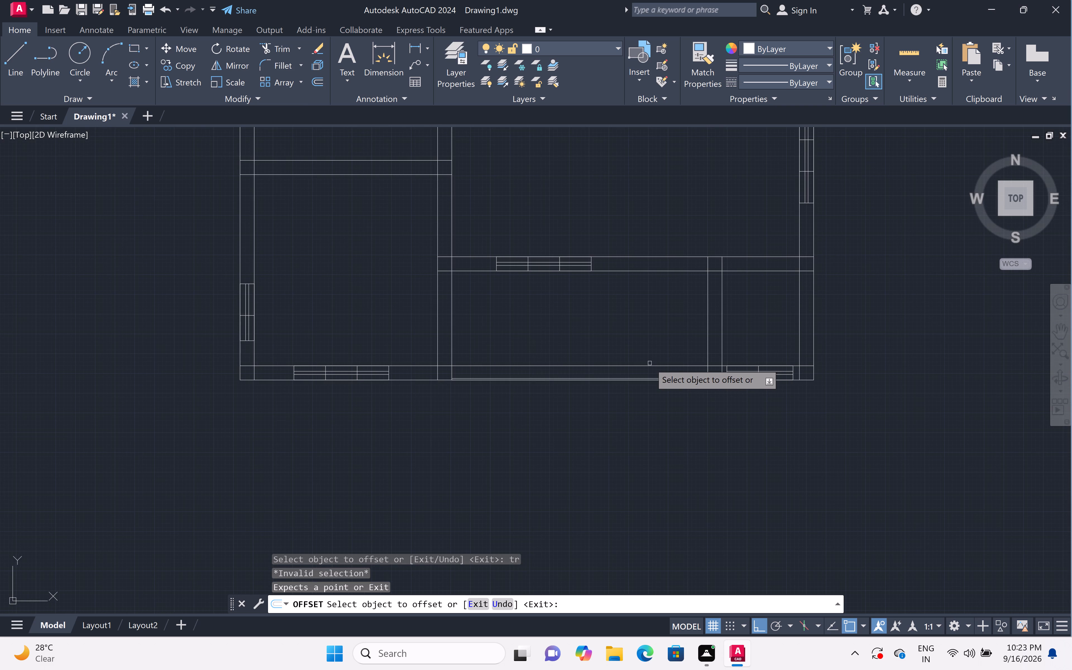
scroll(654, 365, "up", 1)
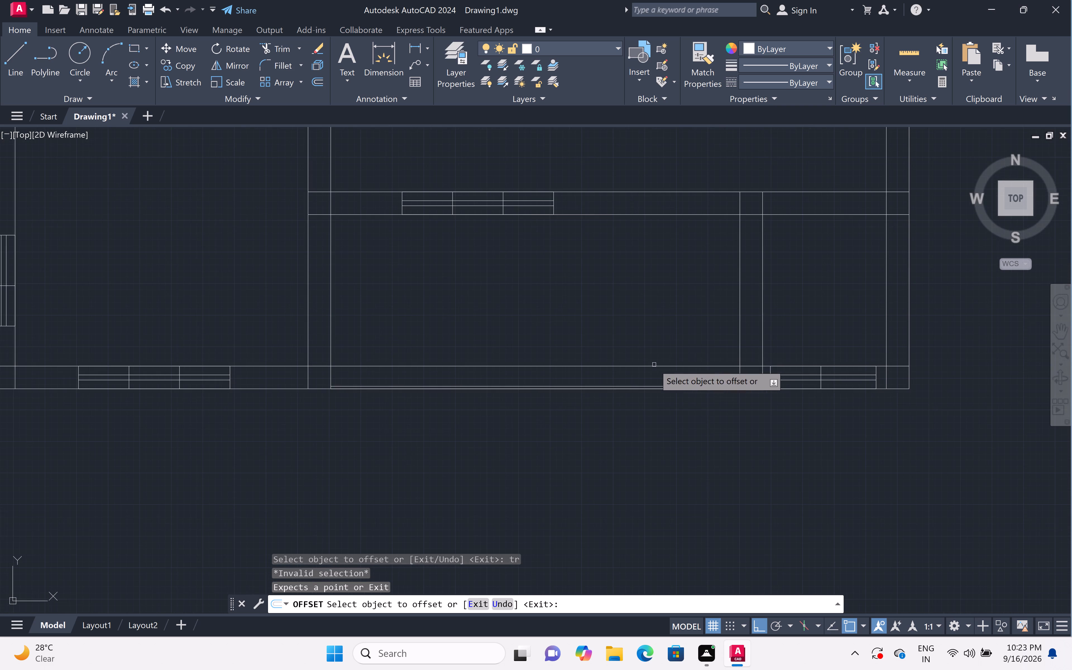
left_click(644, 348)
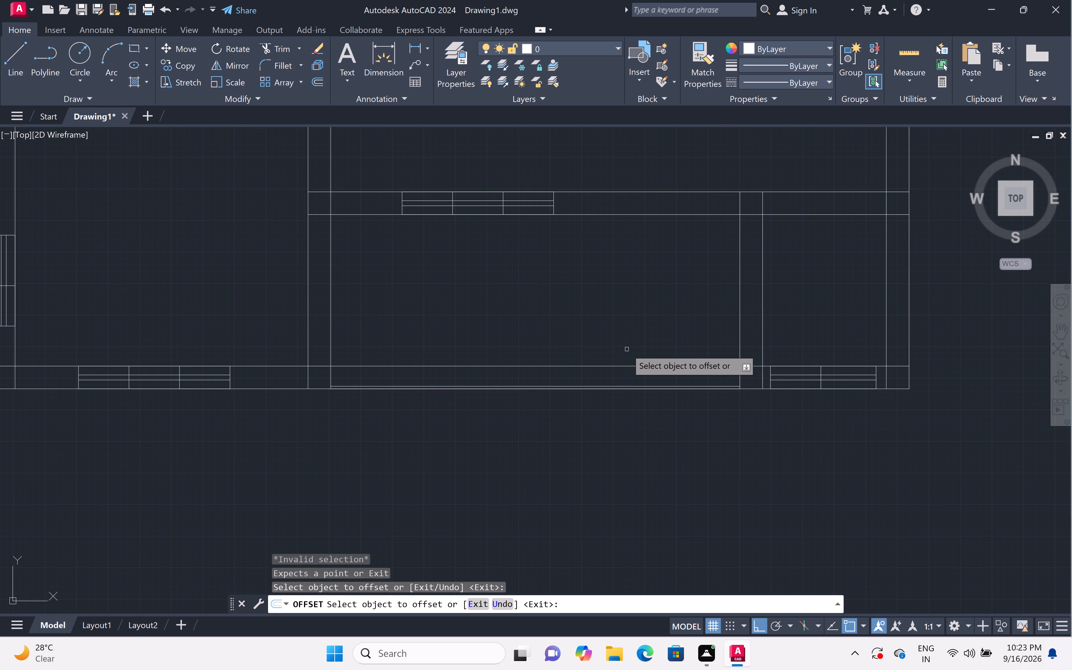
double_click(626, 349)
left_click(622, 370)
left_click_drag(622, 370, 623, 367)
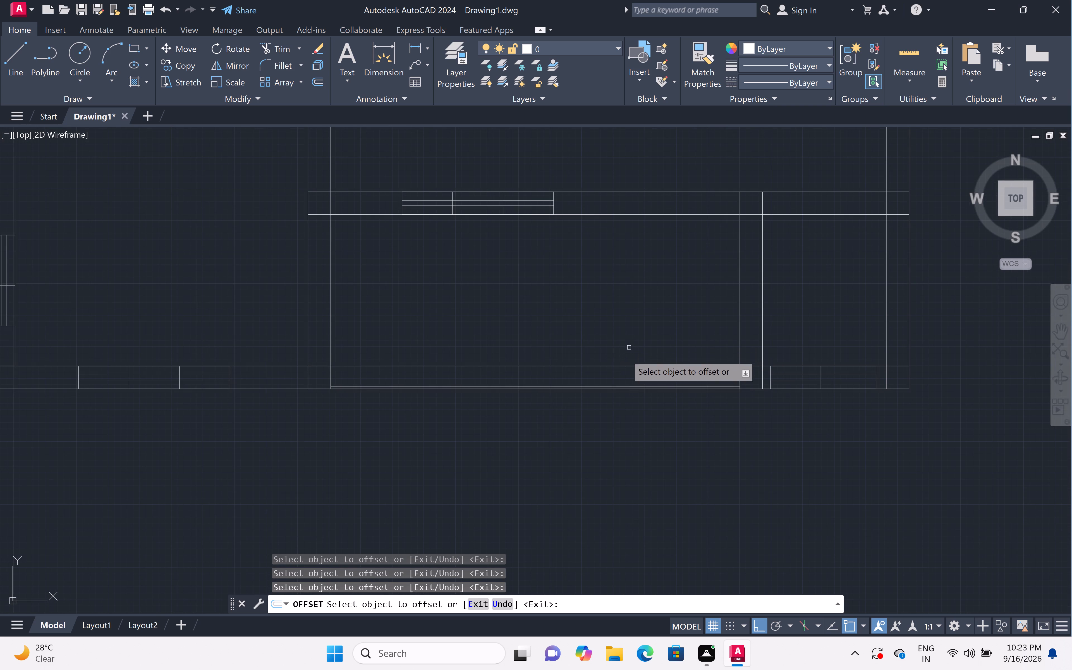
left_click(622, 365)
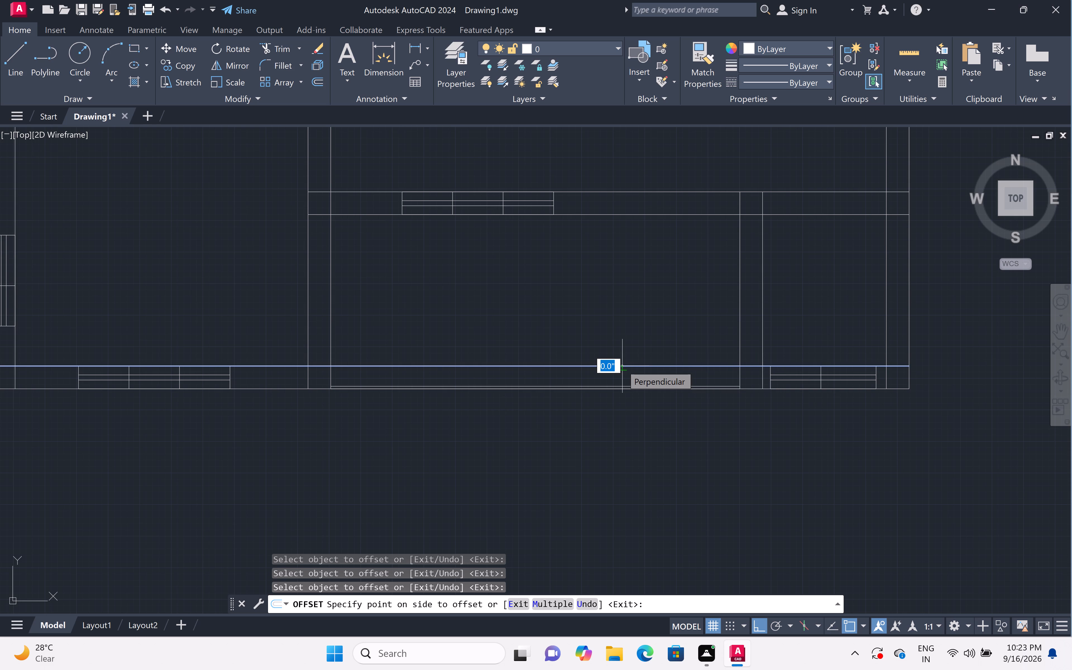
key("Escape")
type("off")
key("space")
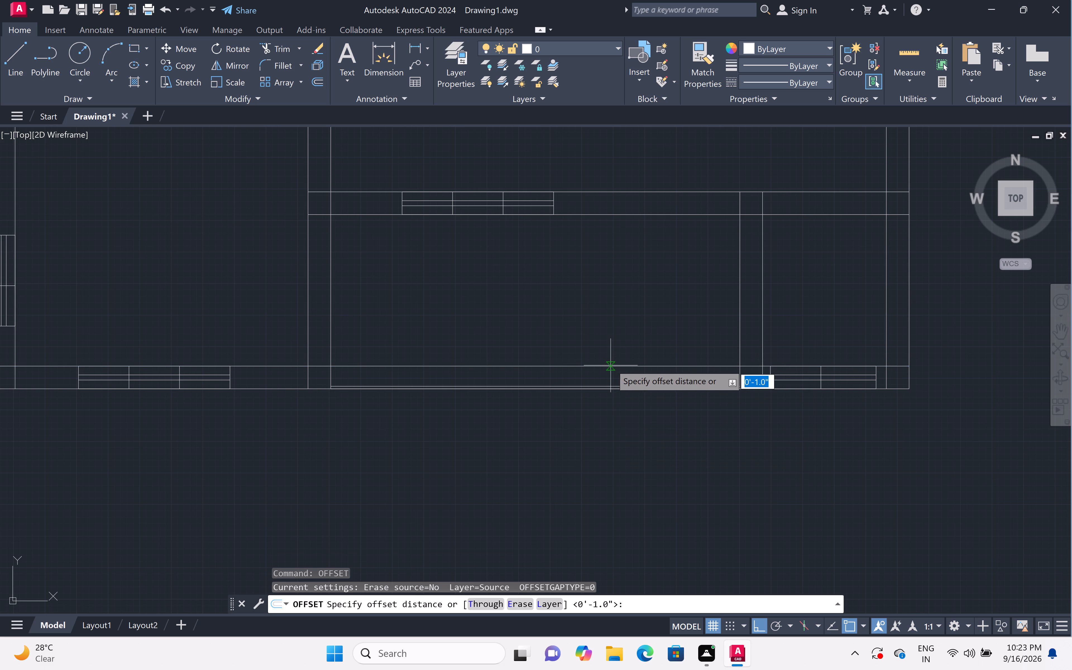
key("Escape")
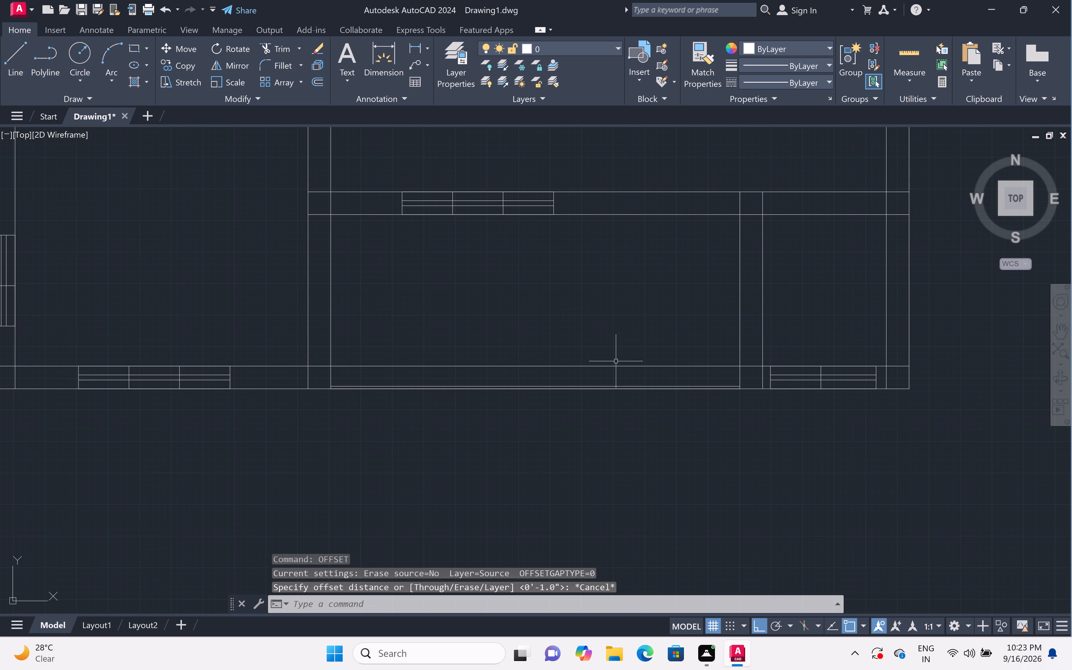
Trim away the bottom wall's inner line between the bottom-middle room's side walls.
type("tr")
key("space")
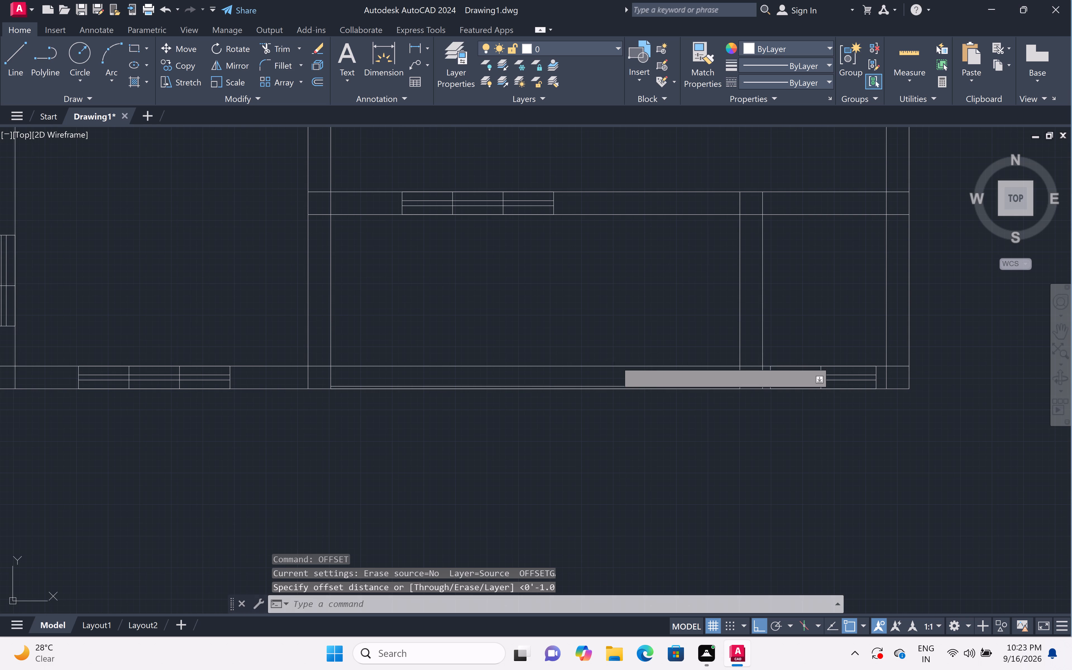
left_click(608, 367)
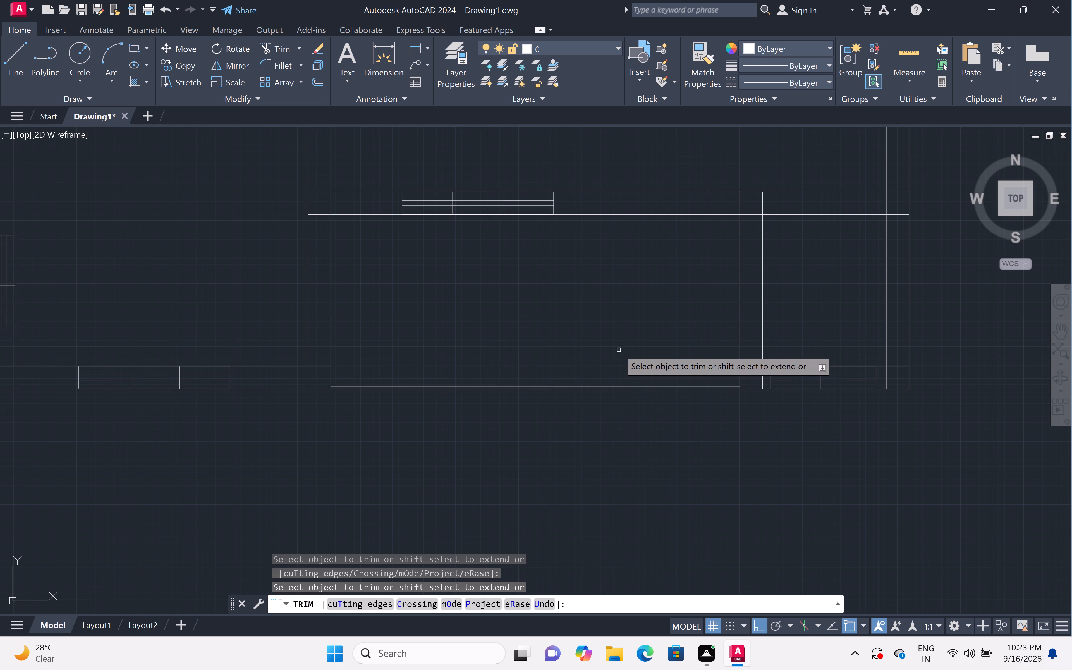
key("Escape")
Examine the whole floor plan and the bottom-middle room's open front edge.
scroll(619, 350, "down", 3)
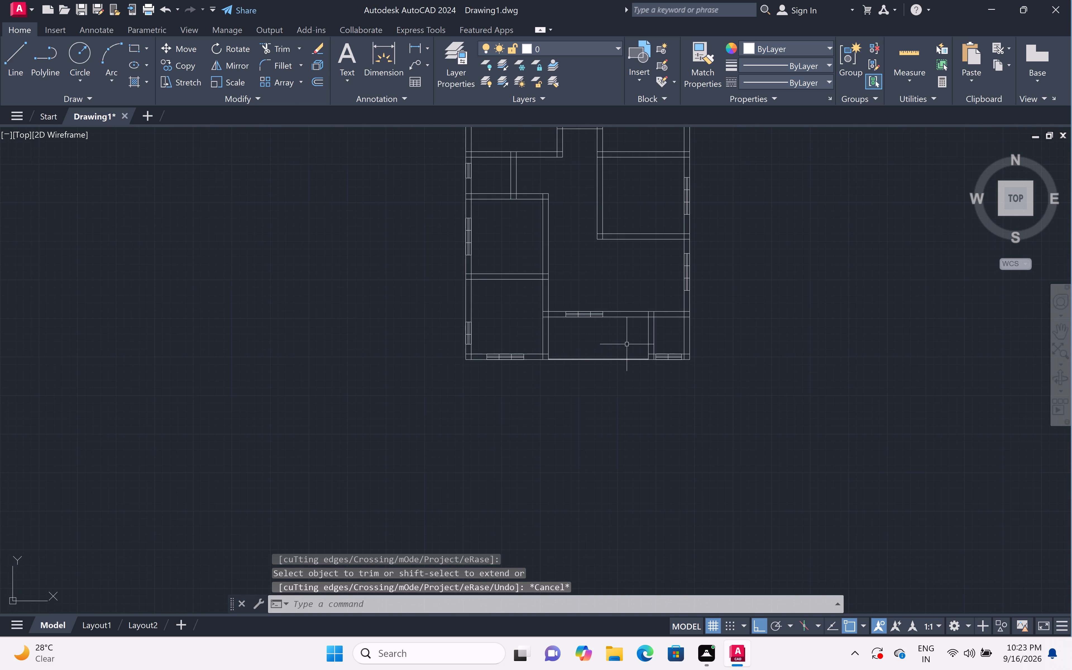
middle_click_drag(627, 344, 627, 348)
middle_click(630, 432)
middle_click_drag(604, 278, 618, 338)
middle_click_drag(618, 339, 615, 364)
middle_click_drag(614, 365, 613, 369)
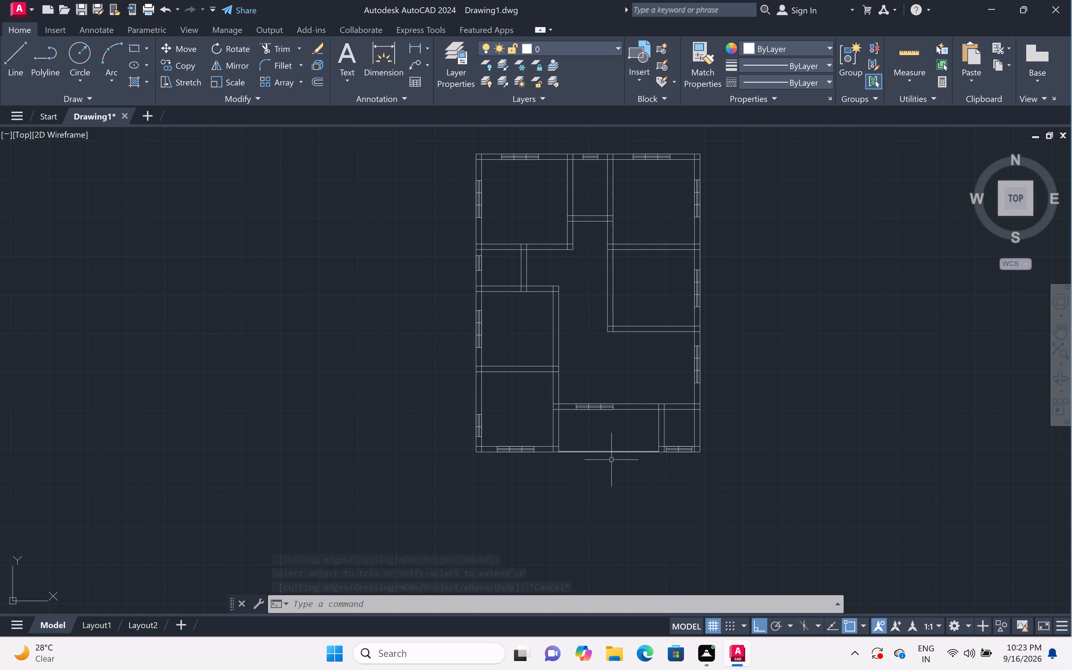
scroll(609, 463, "up", 1)
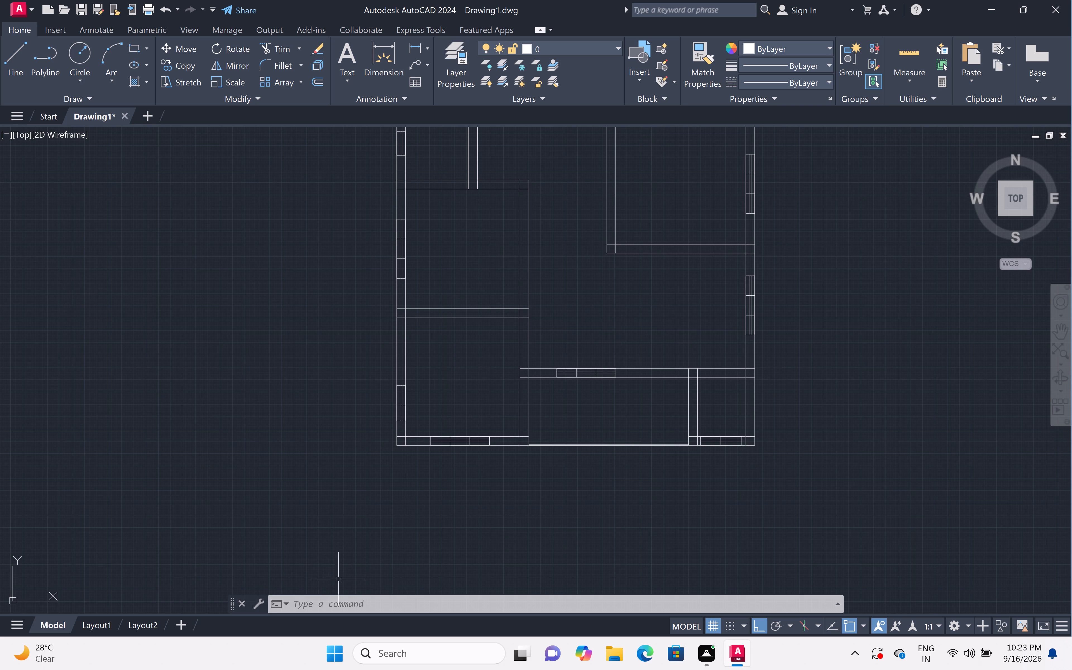
scroll(685, 459, "up", 1)
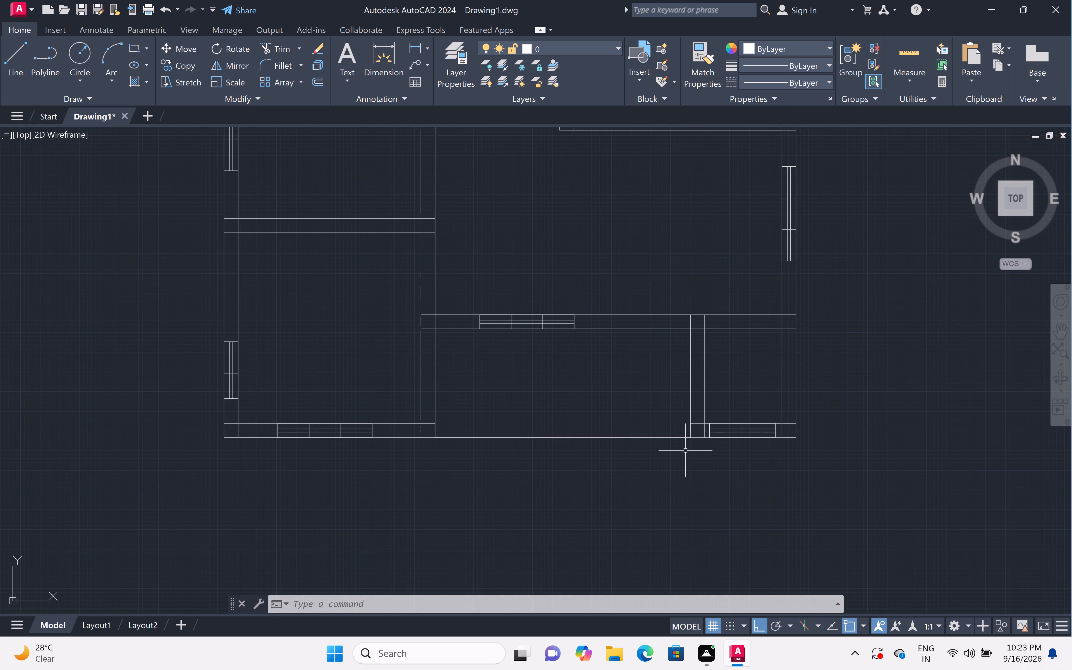
scroll(688, 419, "up", 1)
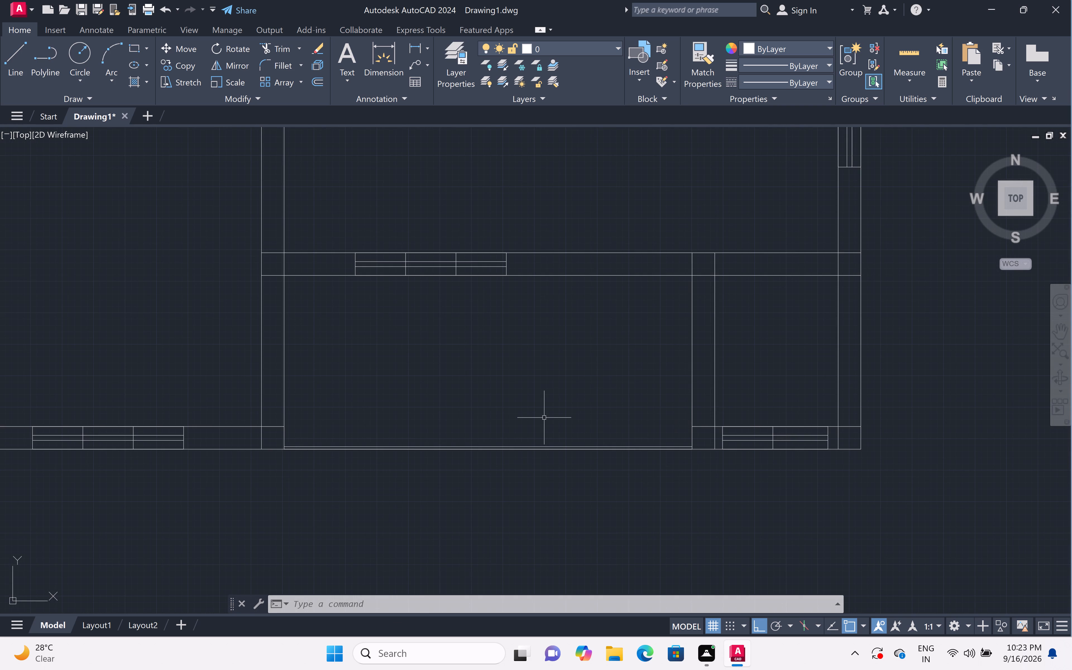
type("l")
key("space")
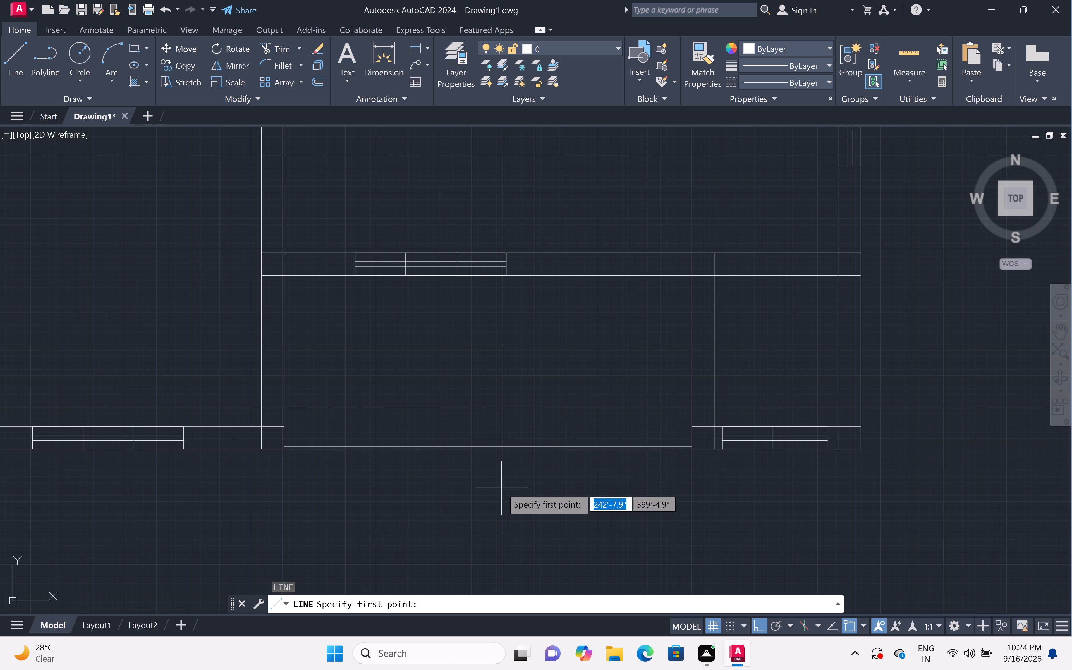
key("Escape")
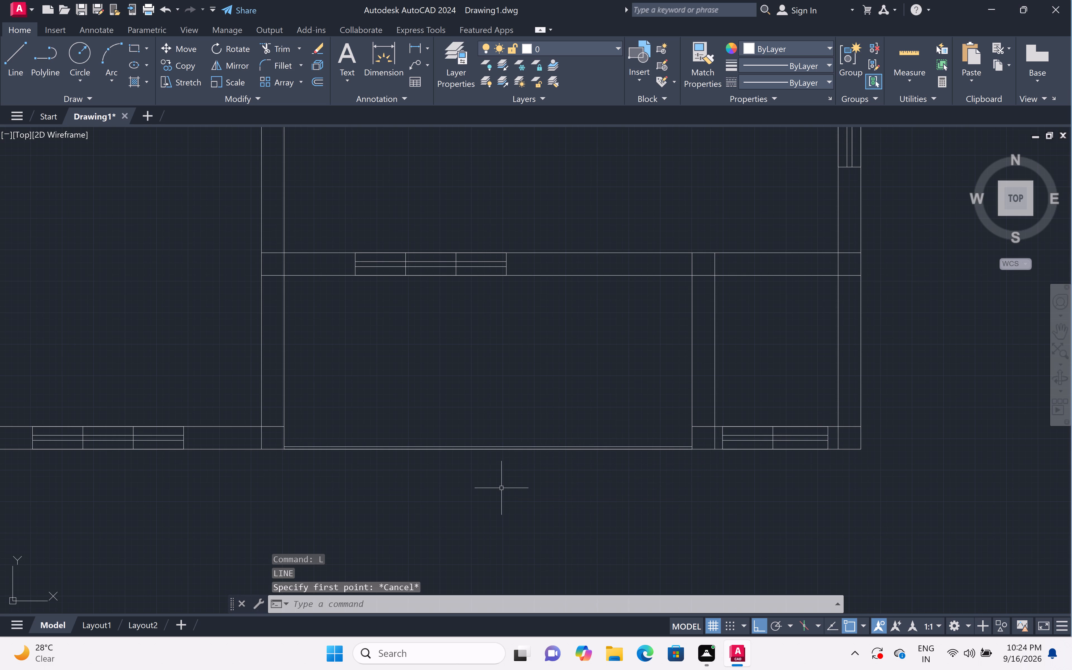
Offset the bottom-middle room's outer edge line 10" outward, and offset the resulting line another 10" to form two front steps.
type("off")
key("space")
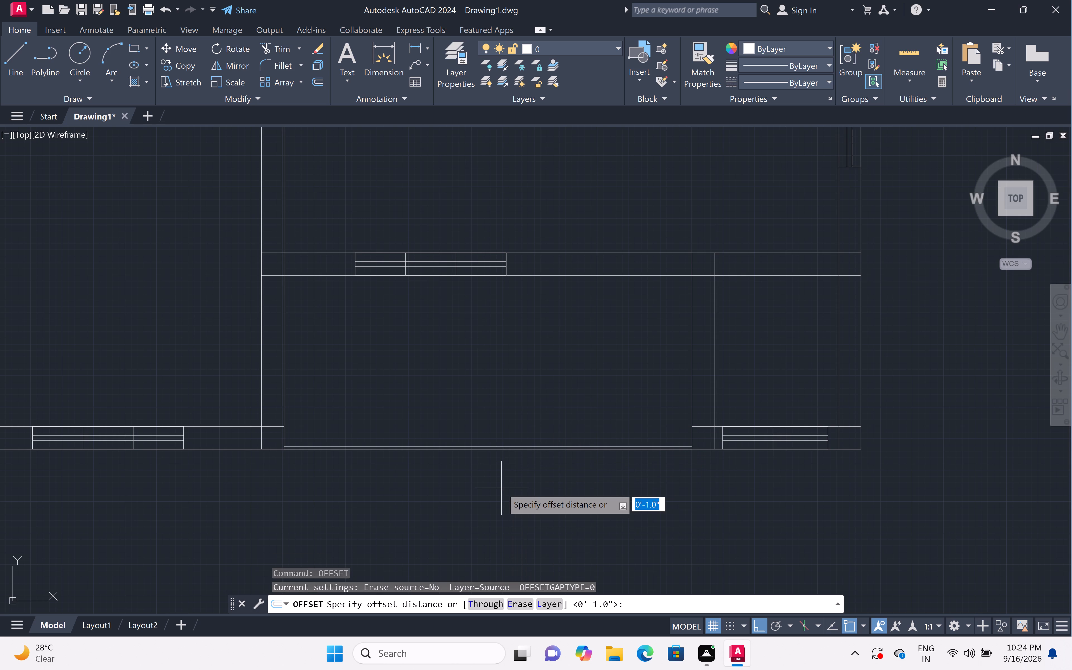
type("10")
key("shift+quotedbl")
key("space")
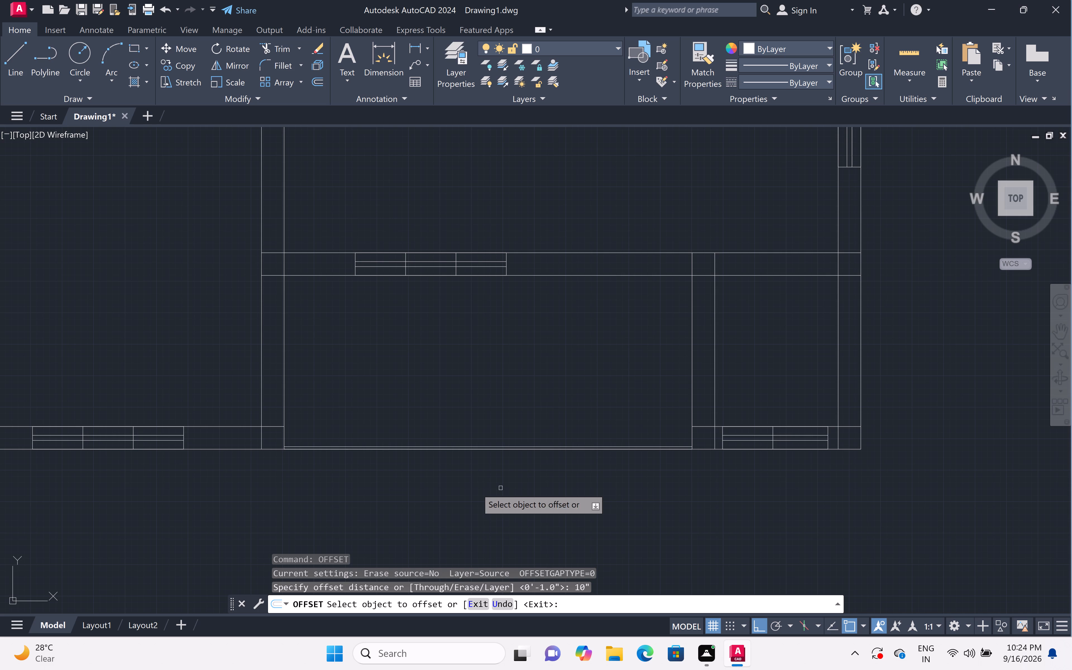
scroll(432, 448, "up", 1)
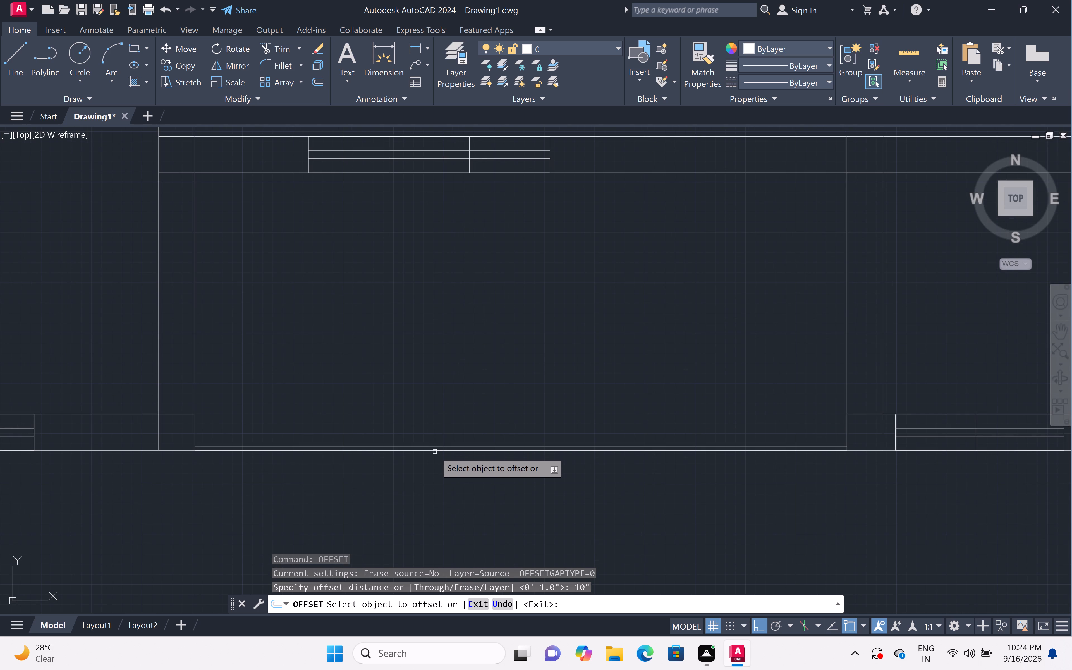
left_click(435, 451)
left_click(436, 528)
scroll(435, 492, "down", 1)
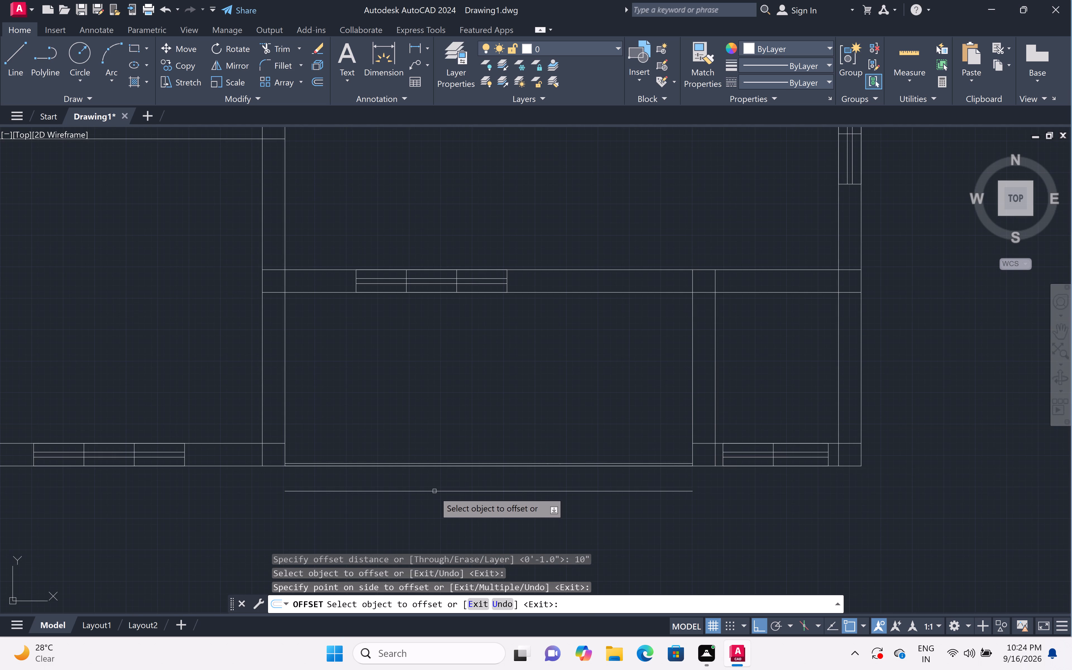
left_click(437, 490)
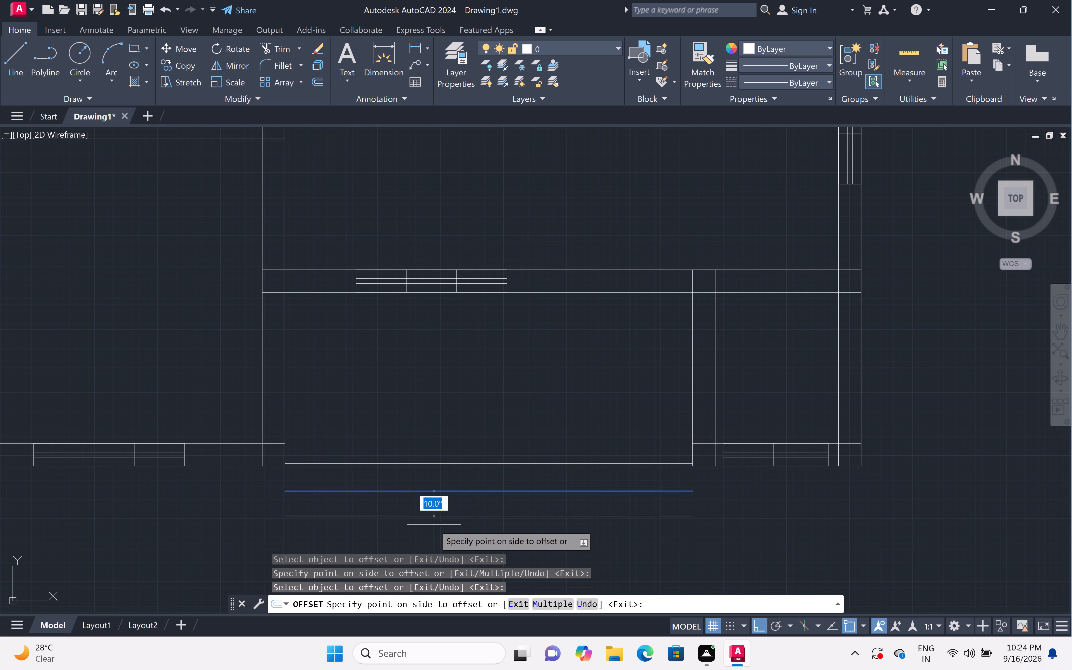
left_click(434, 525)
key("Escape")
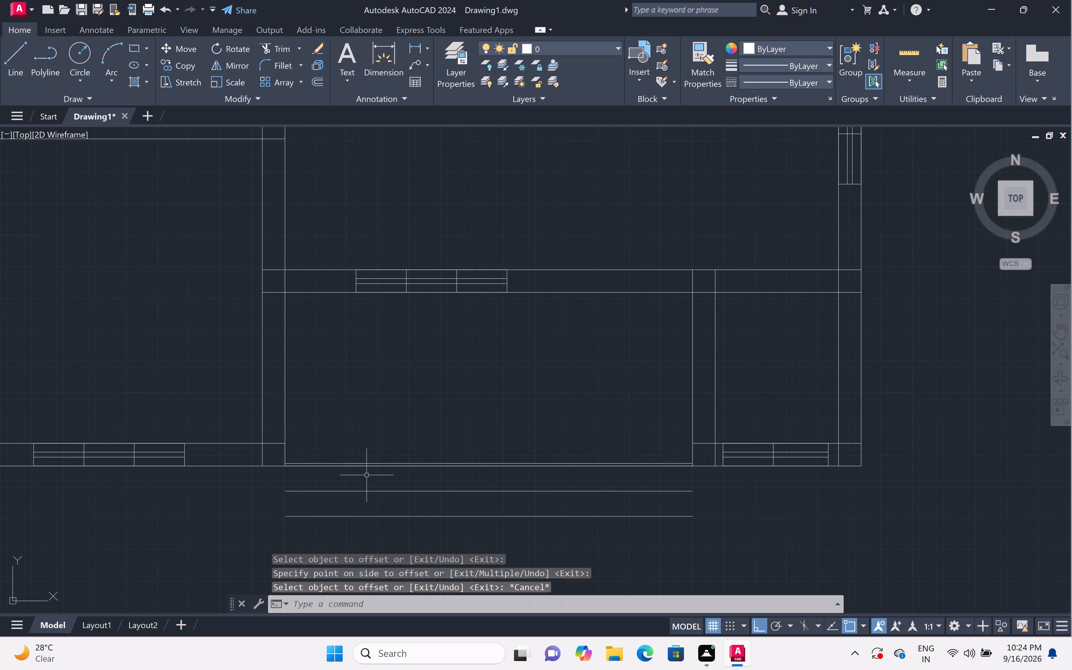
Close both ends of the front steps with vertical lines from the outer wall edge to the outermost step line.
type("l")
key("space")
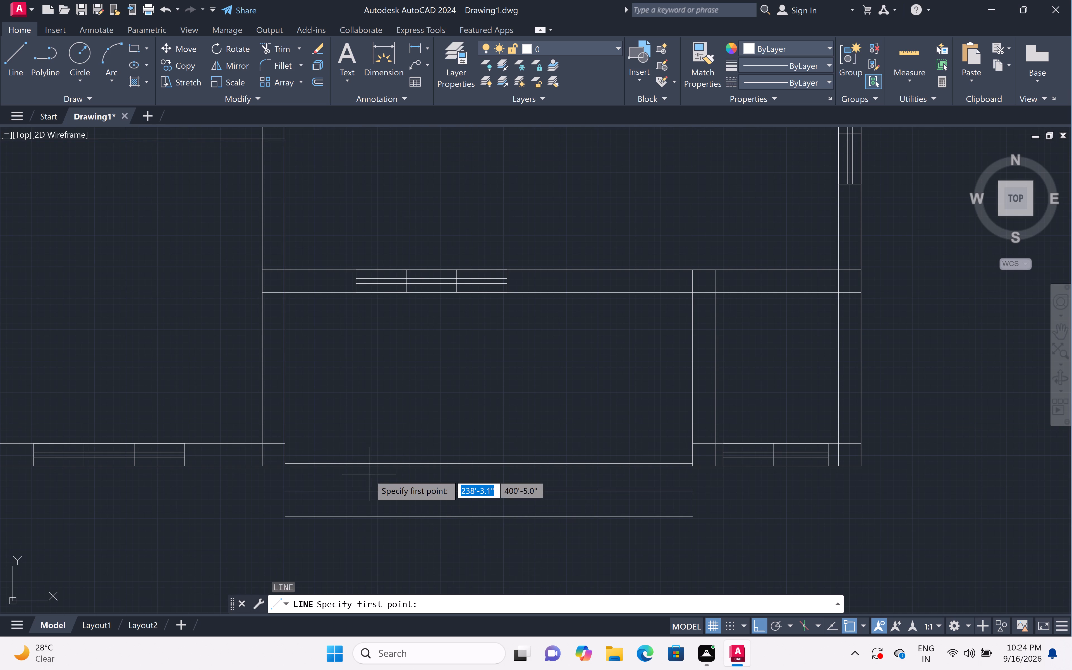
left_click(285, 466)
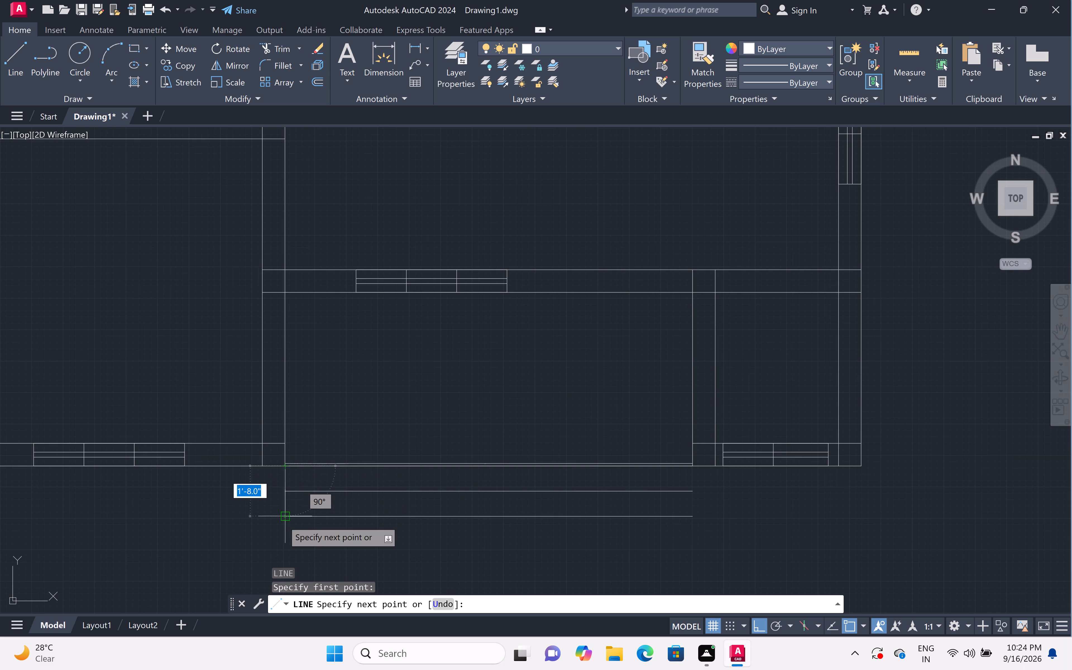
left_click(283, 521)
key("space")
key("space")
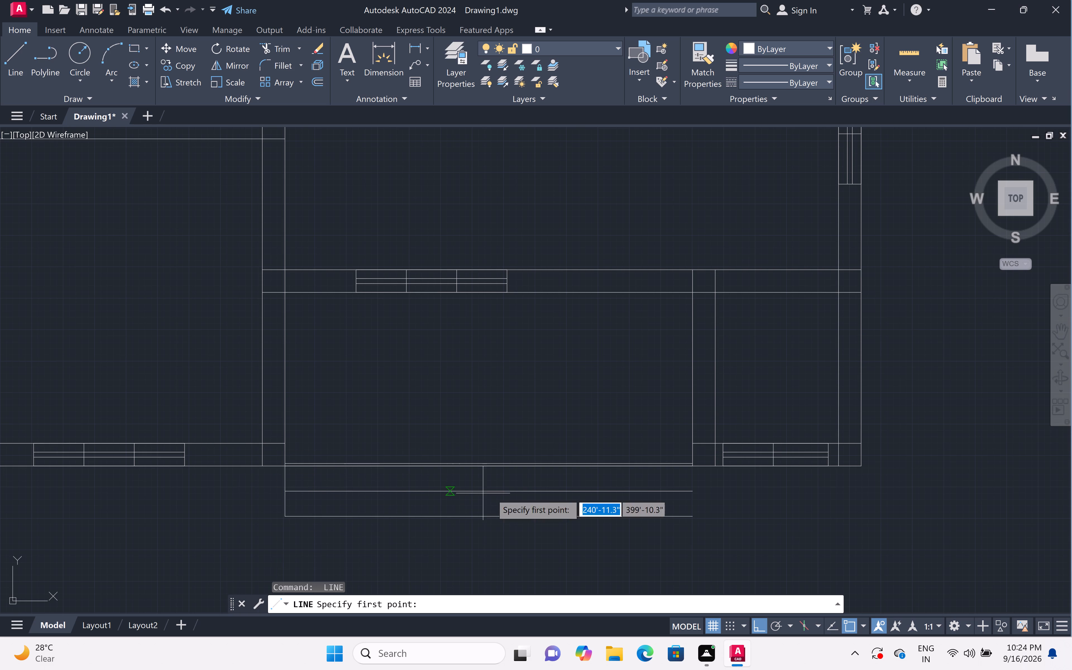
left_click(694, 470)
left_click(695, 520)
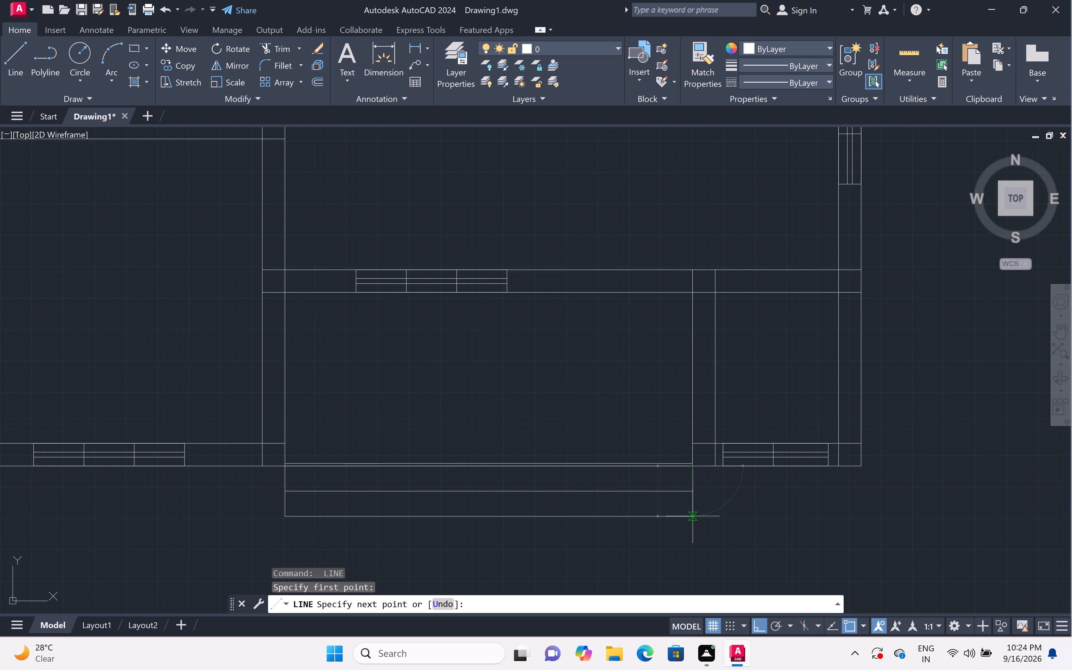
key("Escape")
key("Escape")
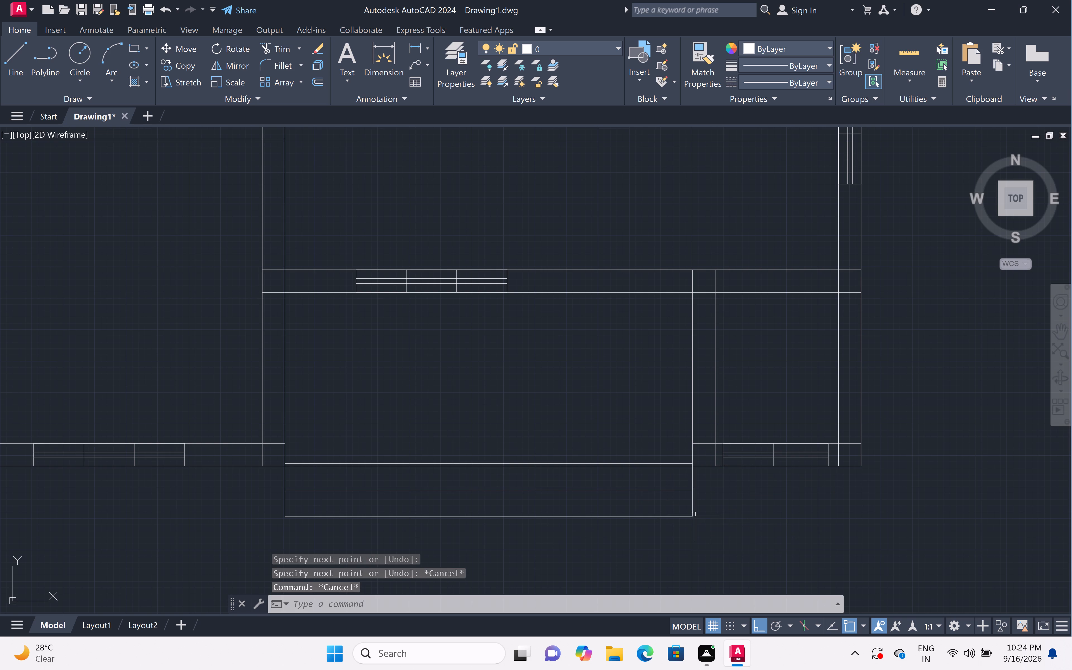
Mark a 3' door opening in the top-left room's bottom wall, measured leftward from its right wall's inner face, with a line across the wall.
scroll(806, 539, "down", 3)
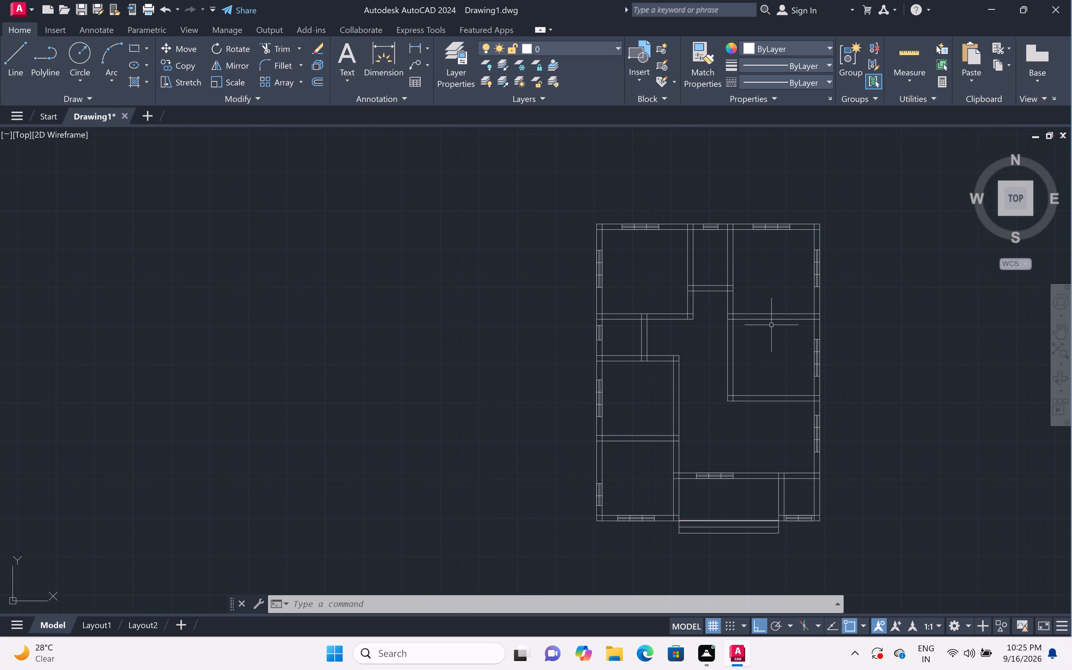
scroll(678, 325, "up", 3)
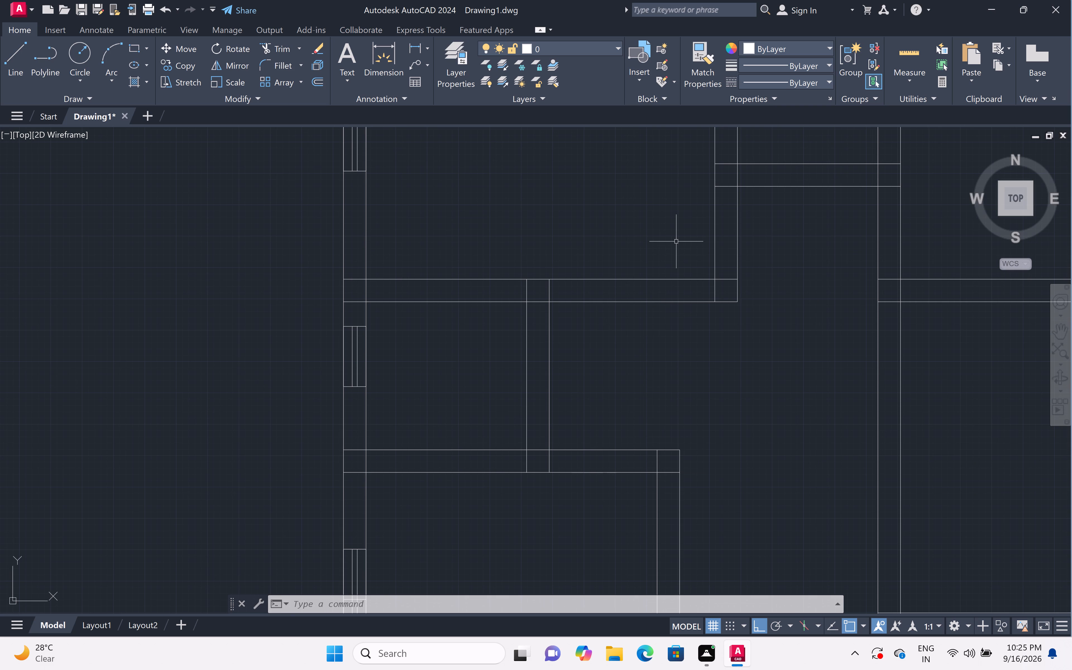
type("l")
key("space")
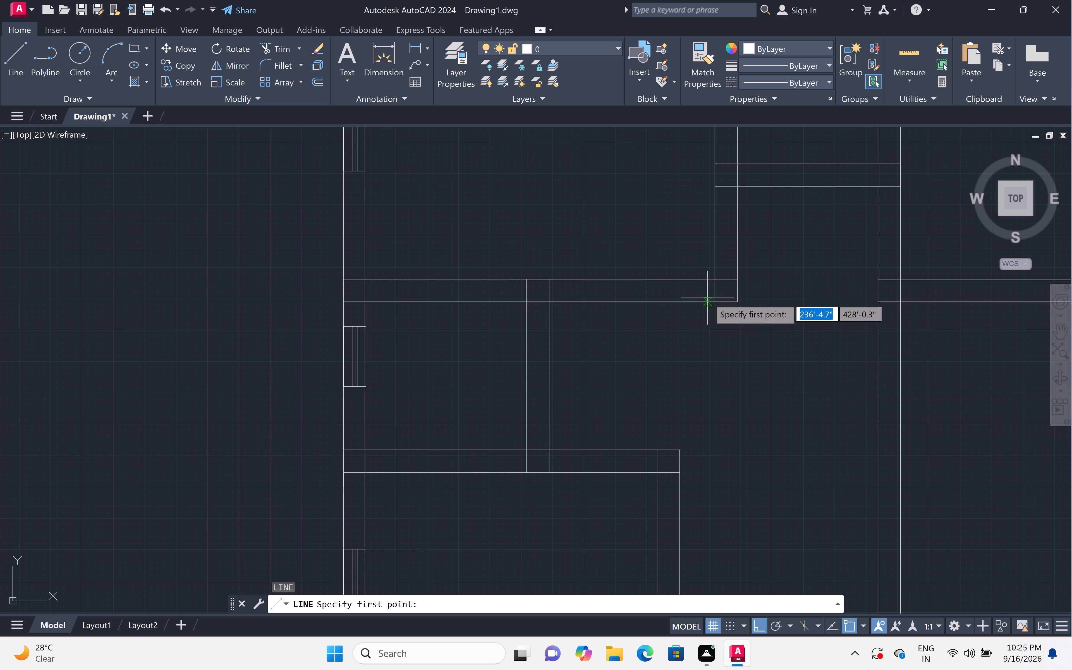
left_click(716, 300)
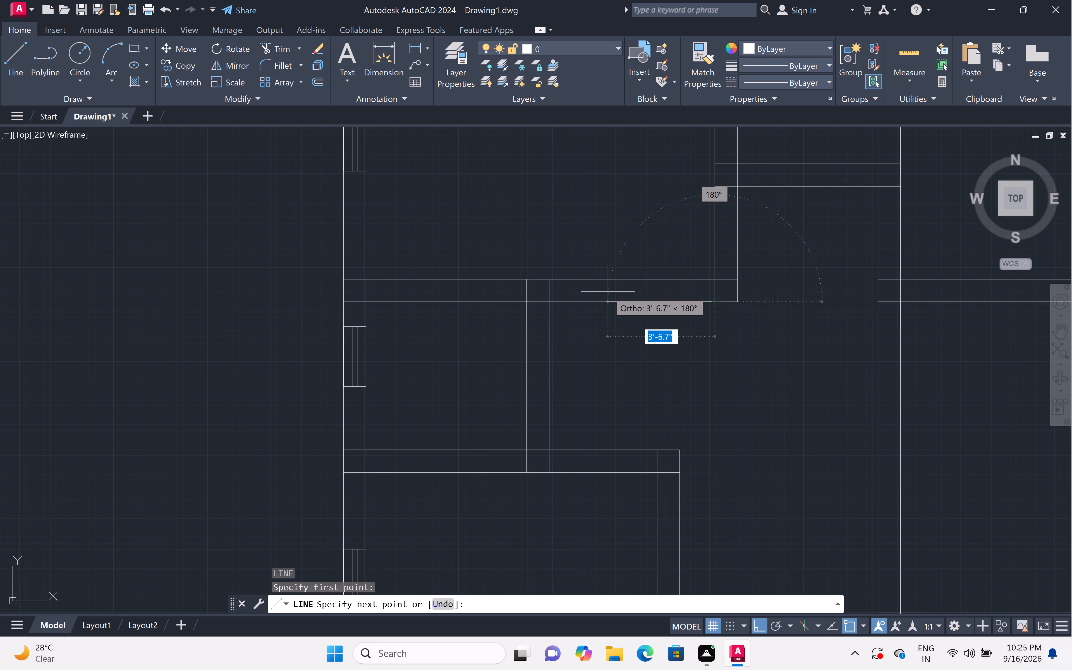
key("3")
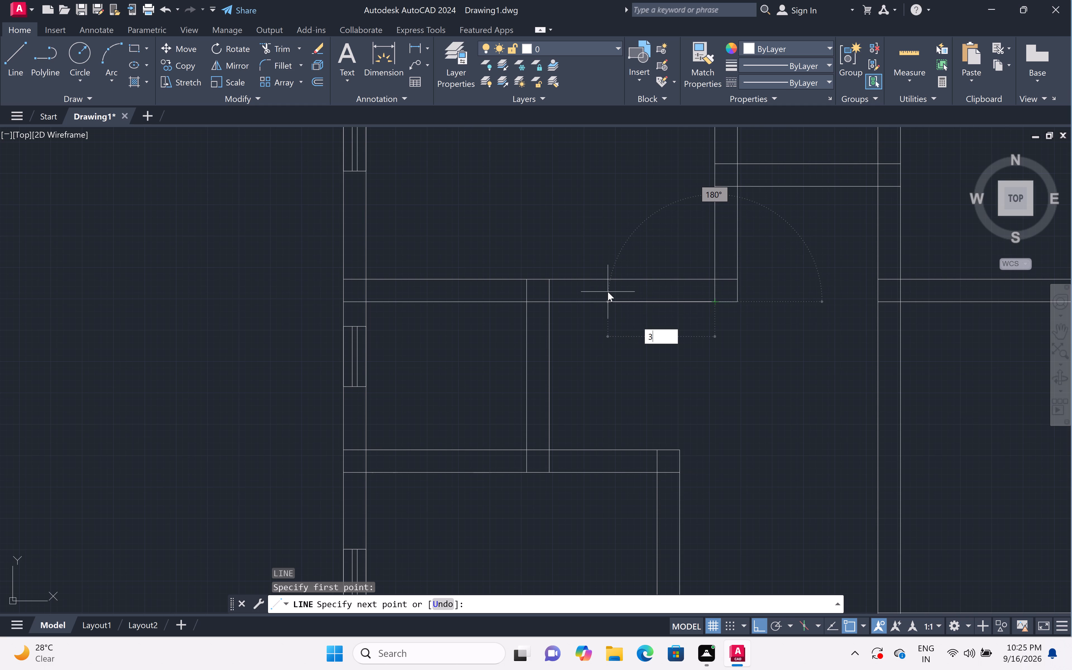
type("'")
key("space")
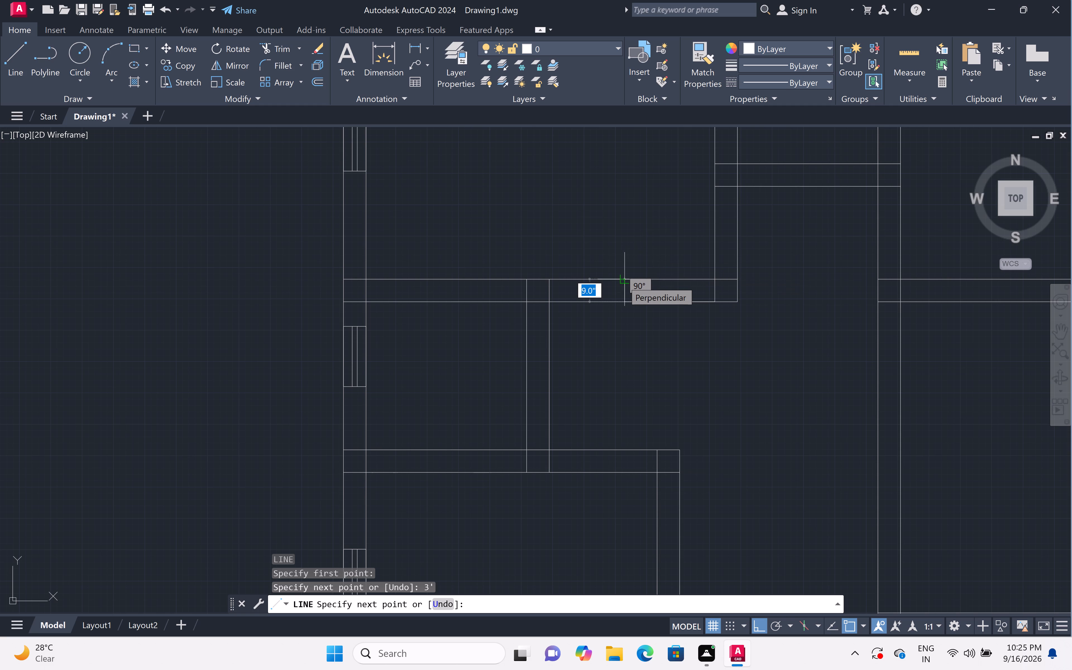
left_click(623, 281)
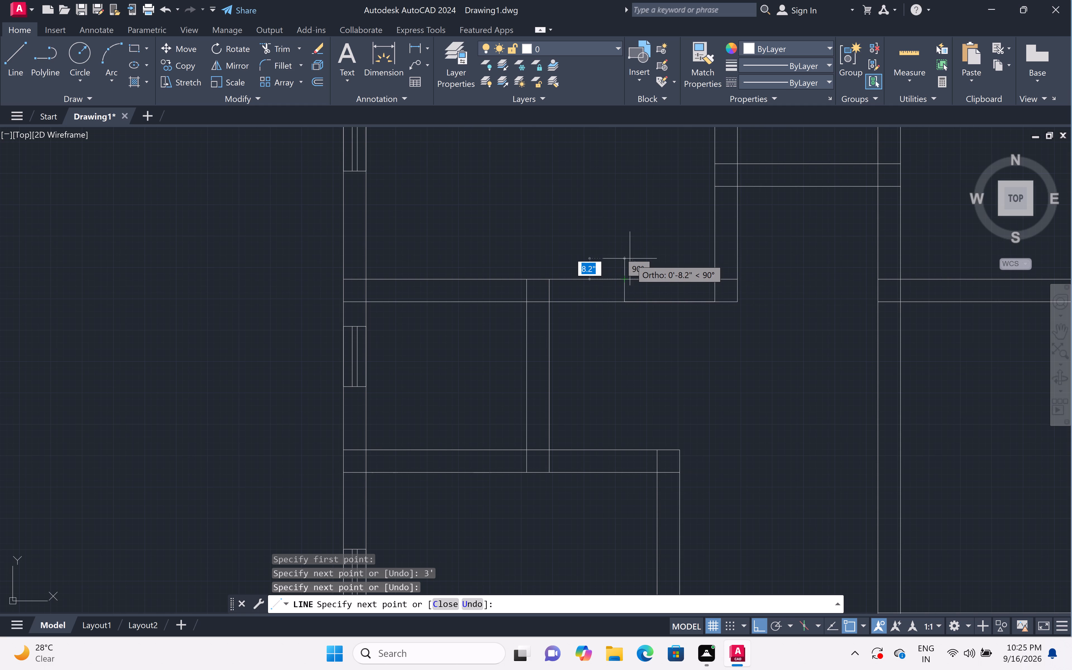
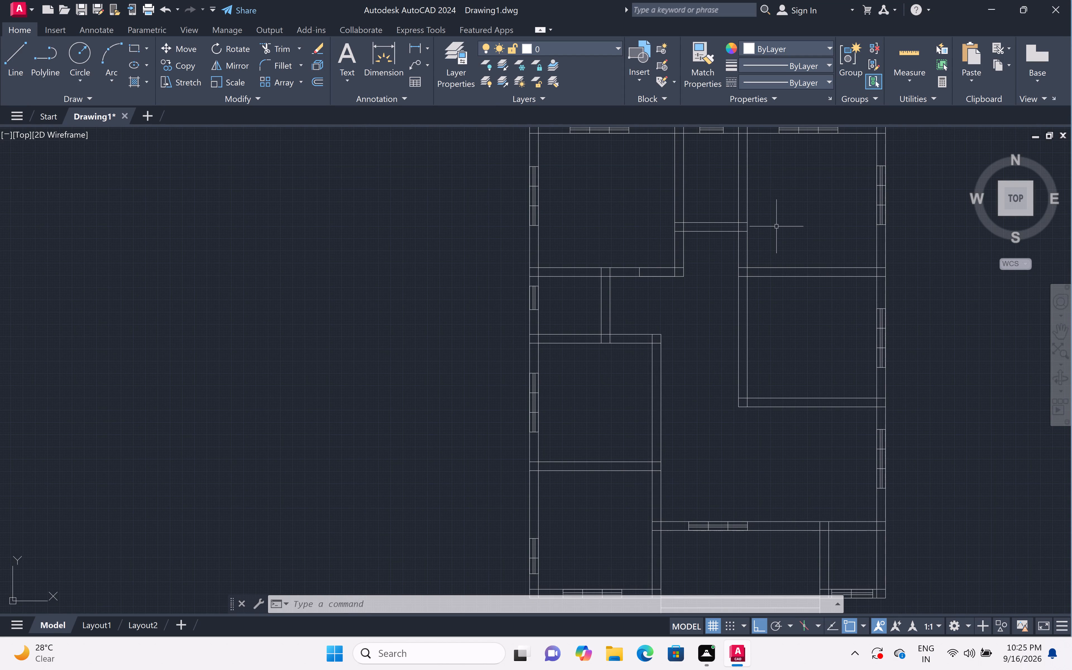
Mark a 3' door opening in the top-right room's left wall, measured down from the top wall's inner face, with a line across the wall.
middle_click_drag(779, 225, 768, 319)
scroll(779, 225, "down", 1)
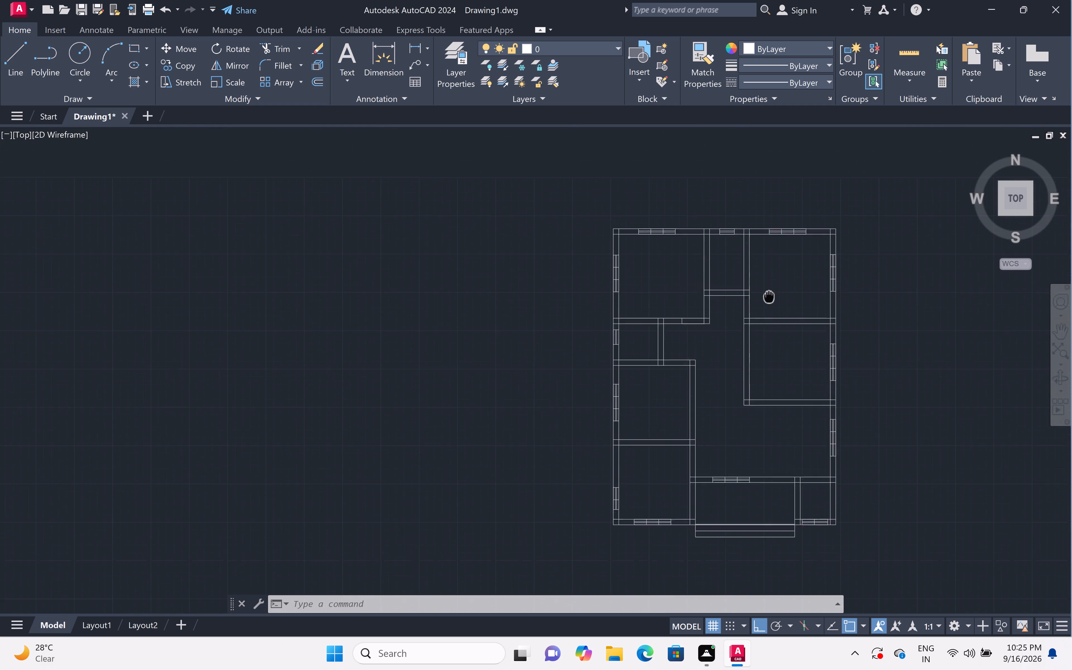
middle_click_drag(768, 319, 768, 321)
scroll(751, 270, "up", 4)
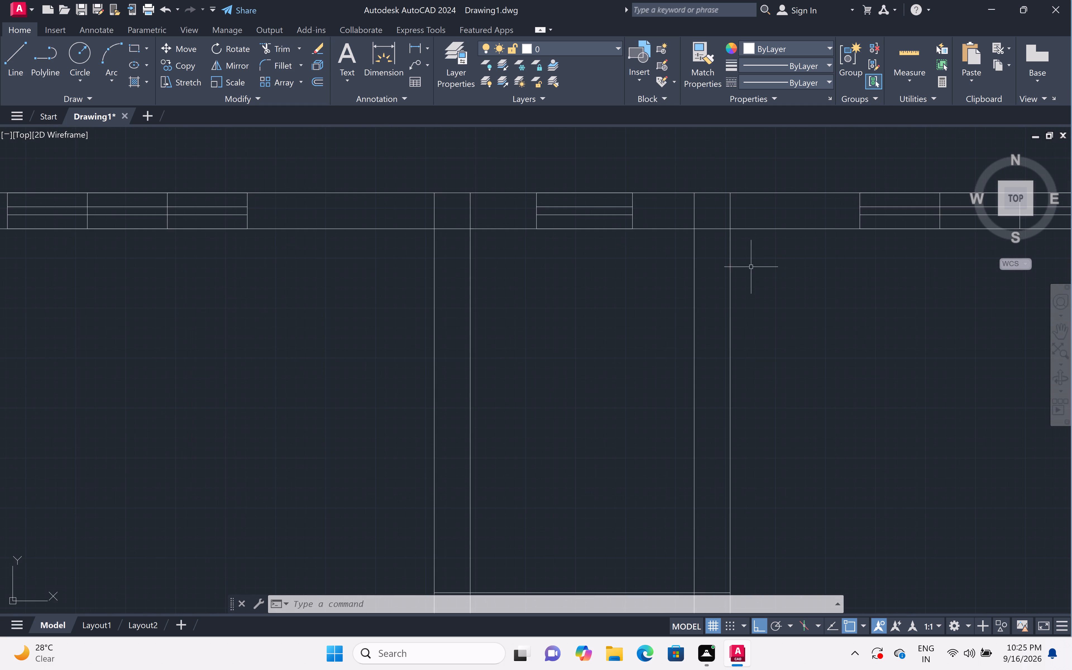
type("l")
key("space")
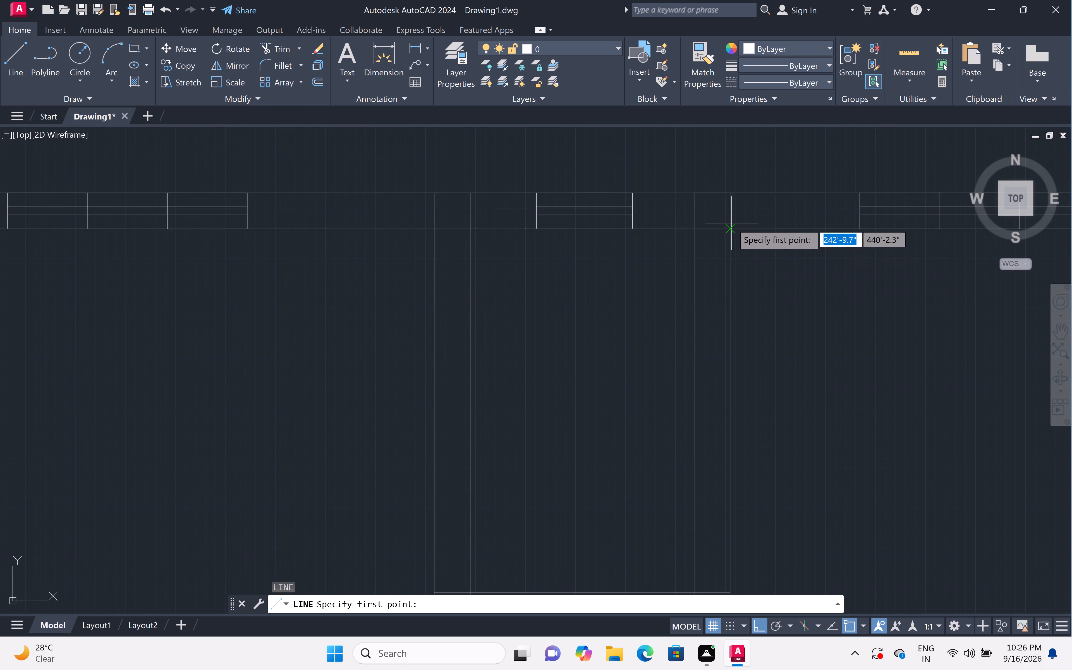
left_click(730, 229)
left_click(729, 230)
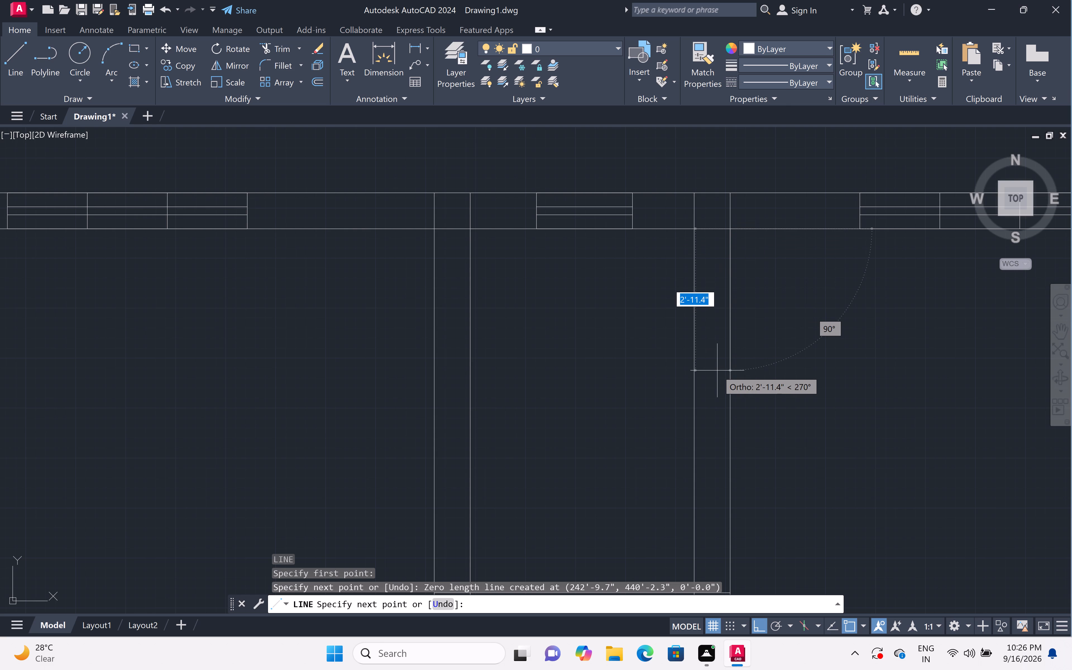
key("2")
key("apostrophe")
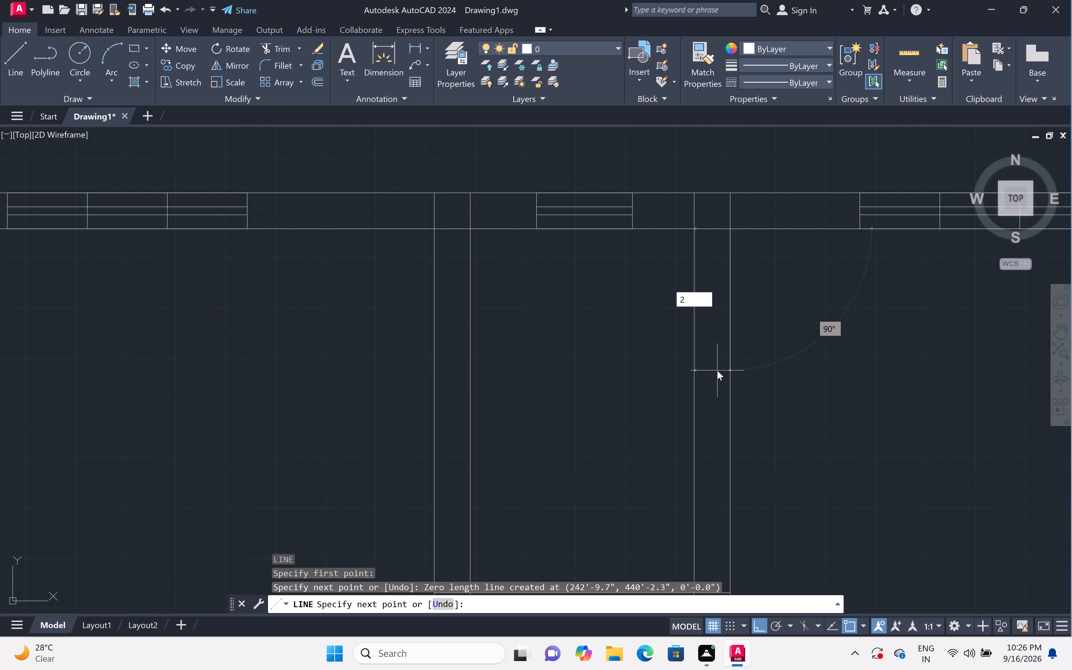
key("BackSpace")
key("BackSpace")
type("3'")
key("space")
scroll(717, 370, "down", 4)
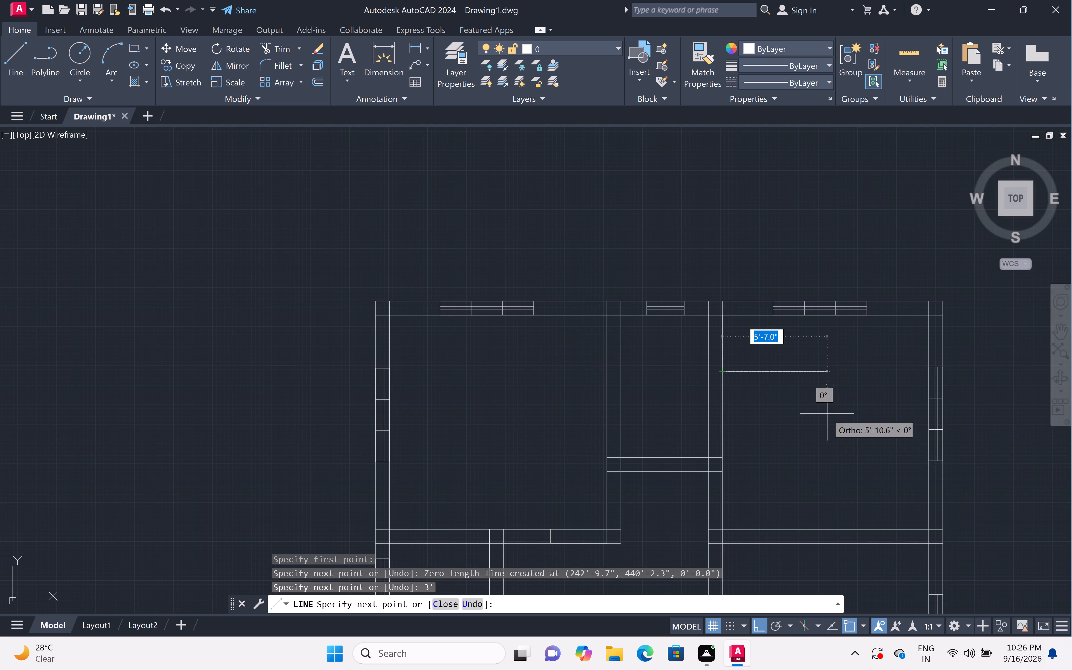
scroll(701, 377, "up", 3)
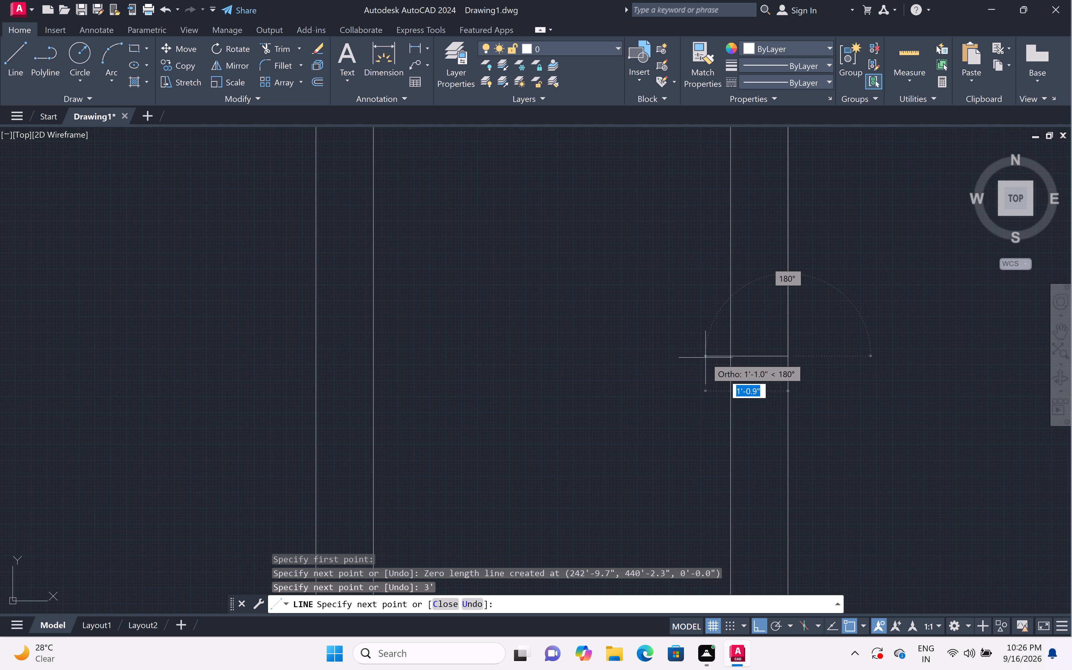
left_click(729, 355)
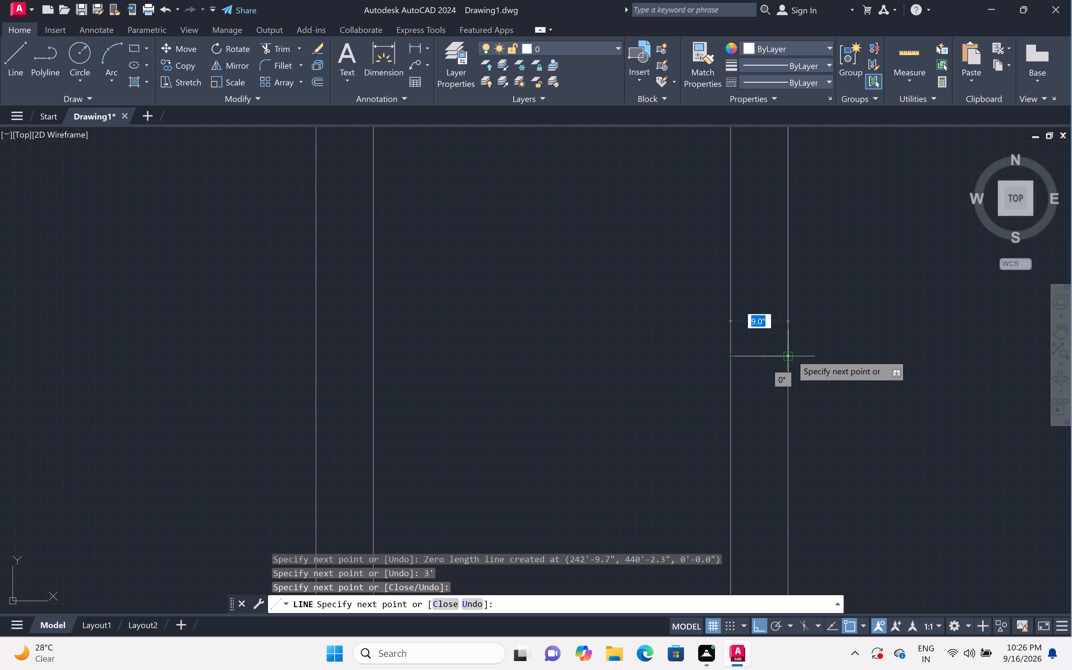
key("space")
scroll(803, 350, "down", 3)
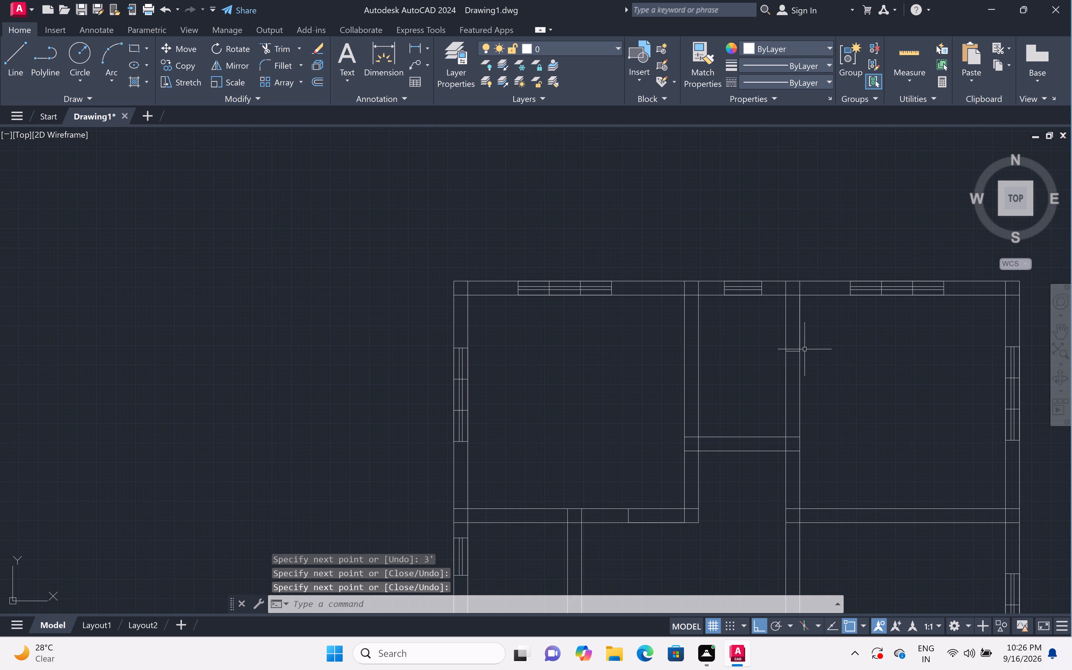
Mark a 3' door opening in the middle-right room's left wall, measured down from its top wall's lower face, with a line across the wall.
scroll(805, 349, "down", 3)
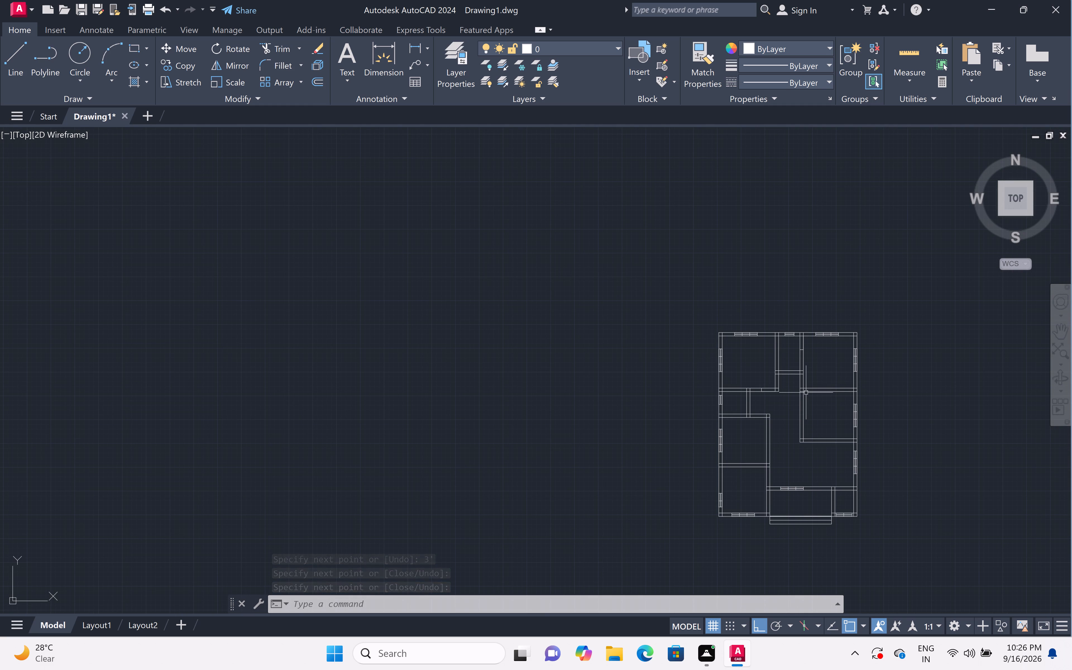
scroll(805, 393, "up", 3)
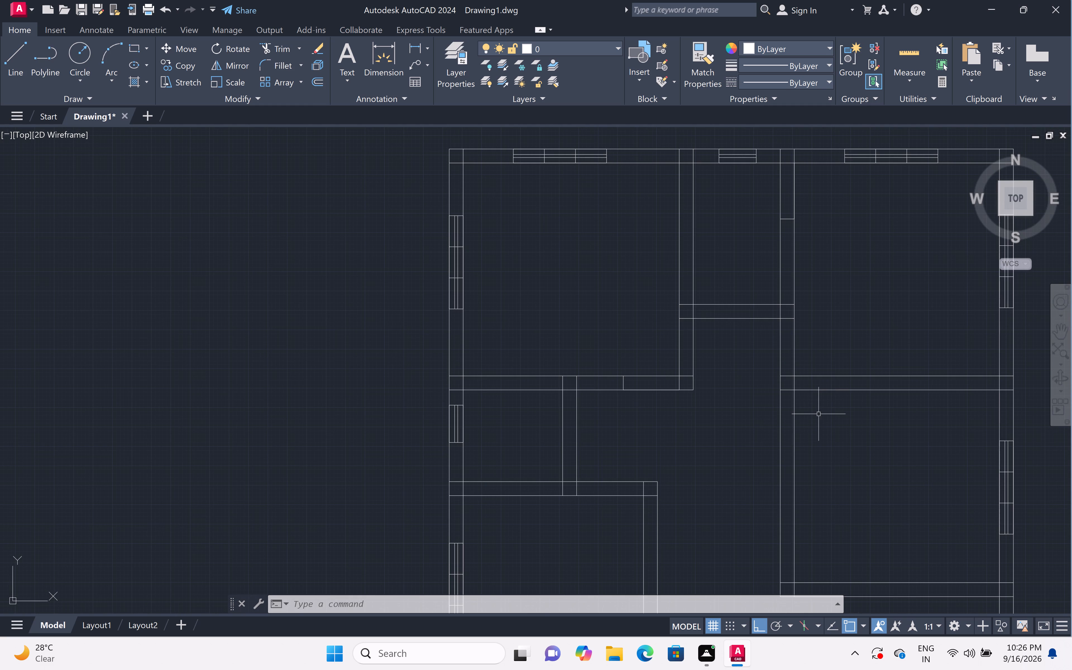
type("l")
key("space")
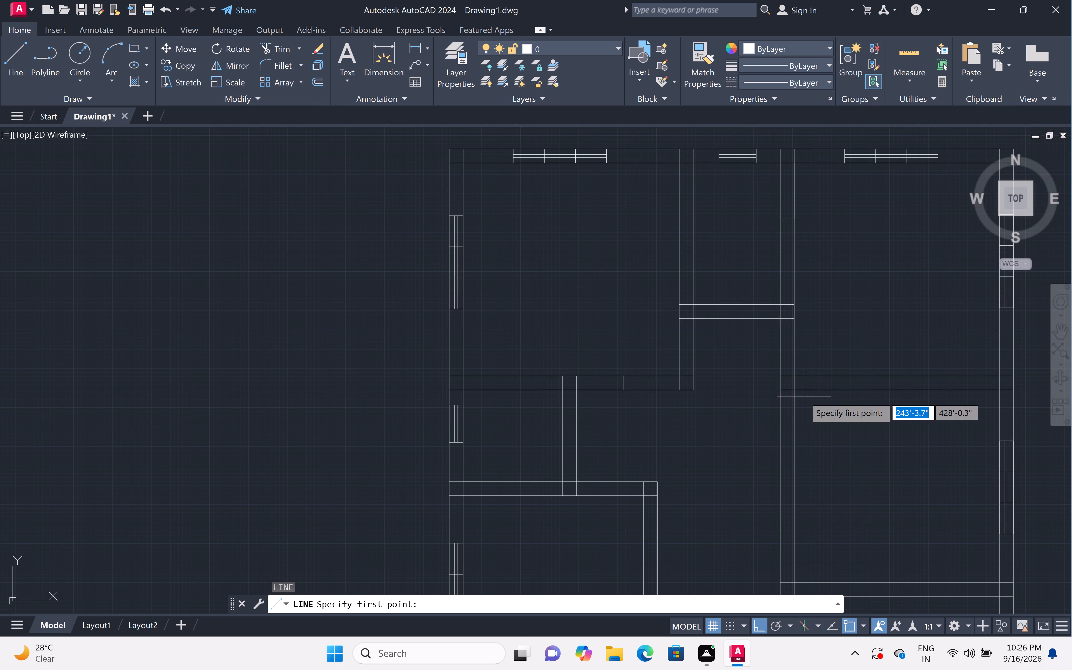
left_click(780, 391)
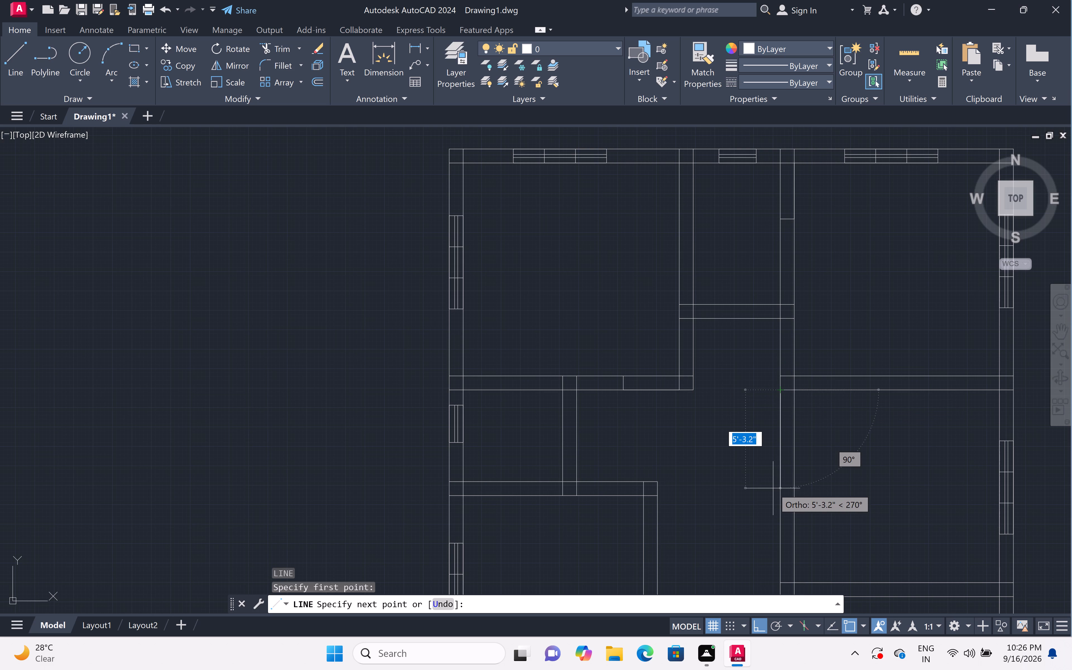
key("6")
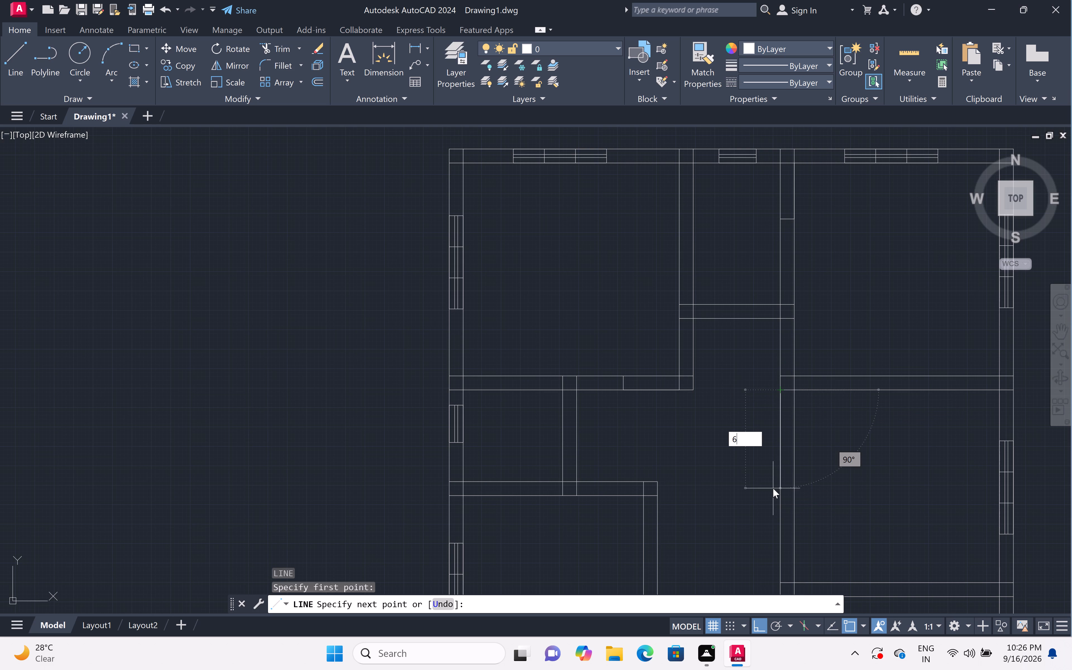
key("shift+quotedbl")
key("BackSpace")
key("BackSpace")
key("BackSpace")
key("3")
key("apostrophe")
key("space")
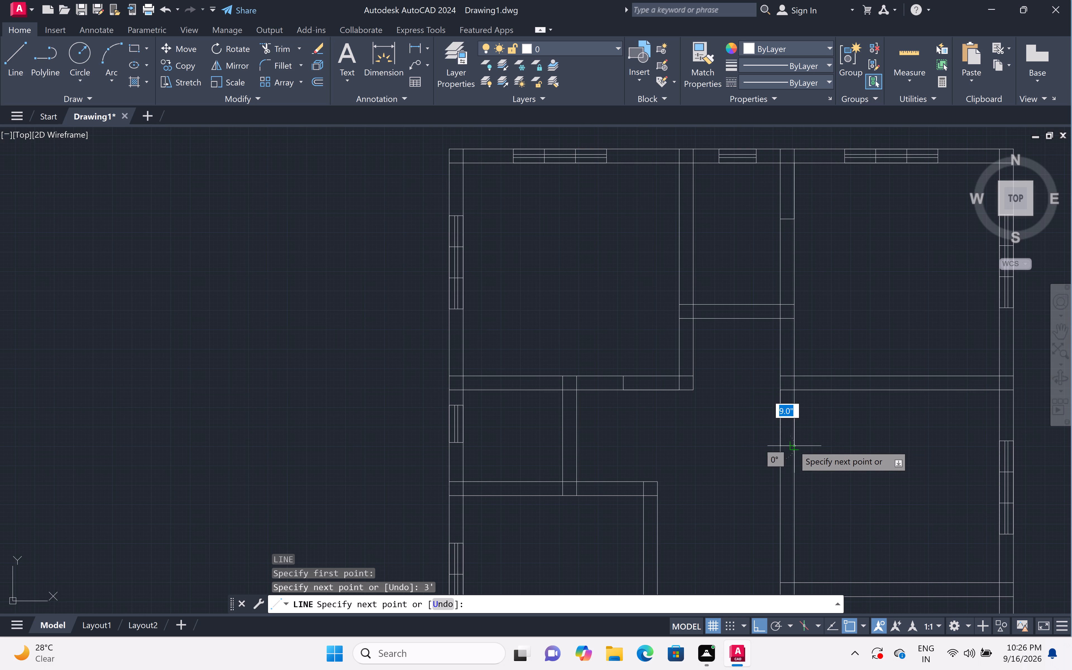
scroll(794, 445, "up", 4)
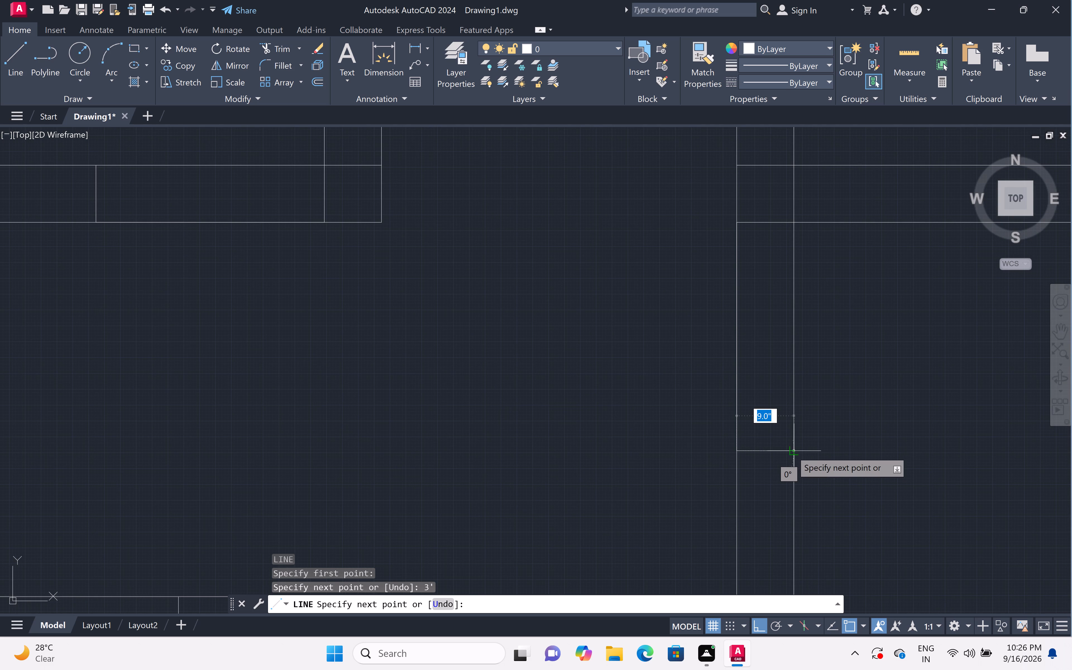
left_click(792, 451)
key("space")
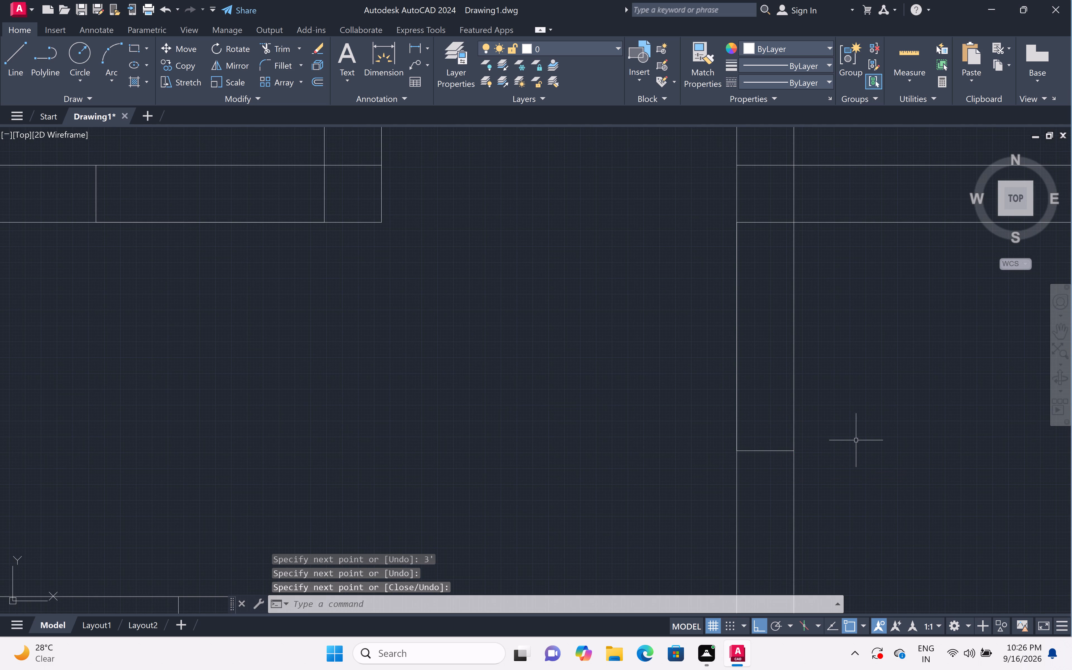
Draw a small closed rectangle spanning the wall thickness in the top wall of the small bottom-right room.
scroll(915, 399, "down", 4)
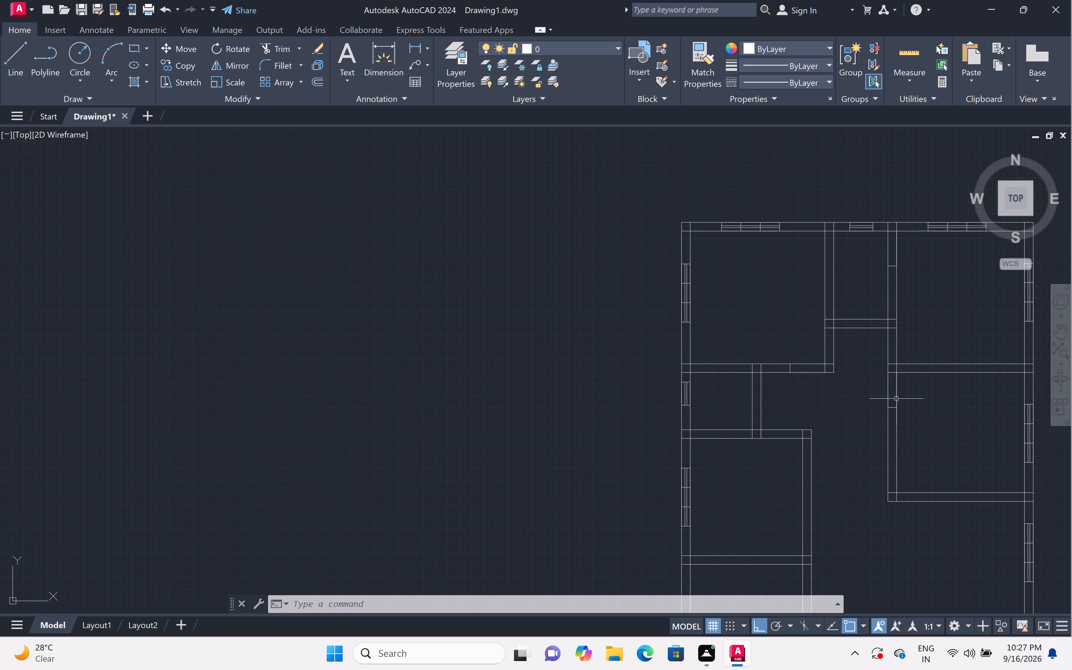
scroll(885, 411, "down", 2)
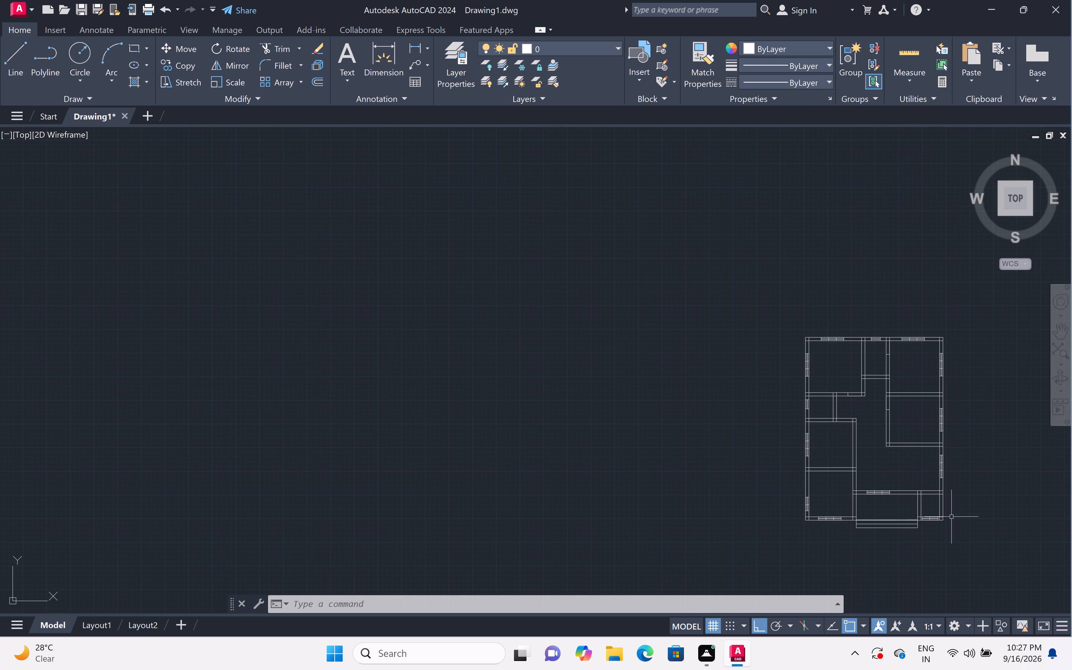
scroll(936, 493, "up", 4)
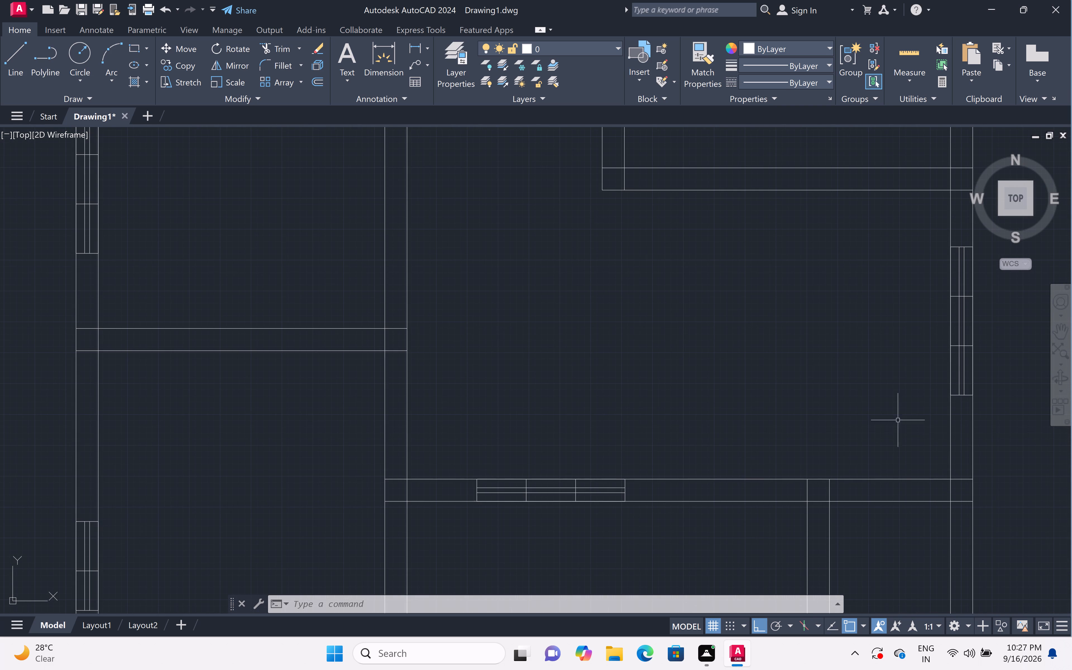
type("l")
key("space")
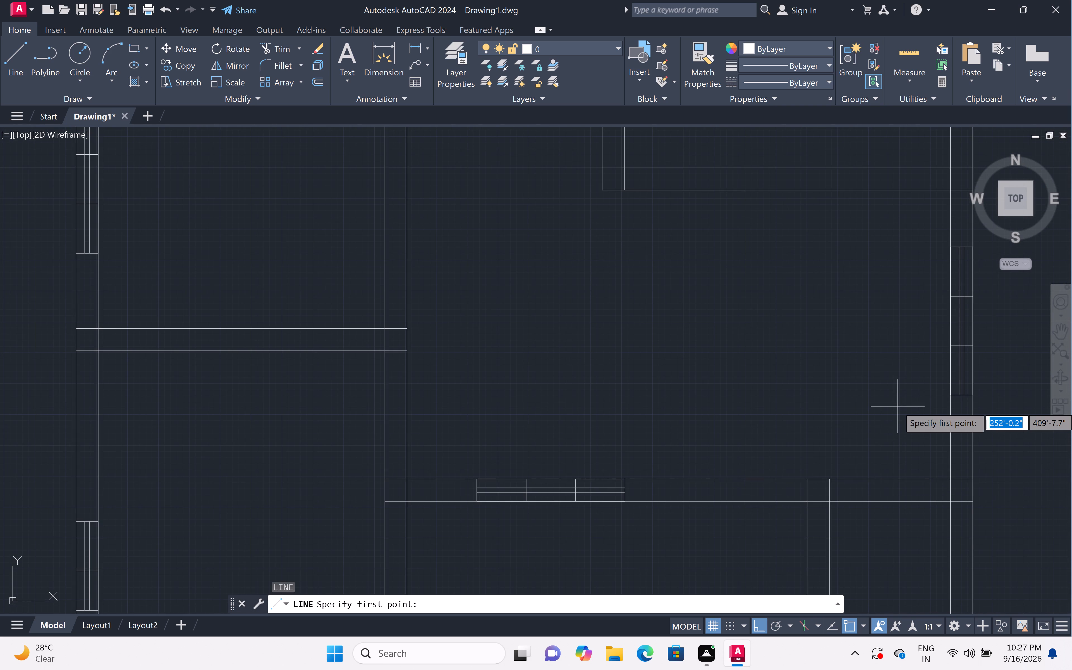
left_click(870, 480)
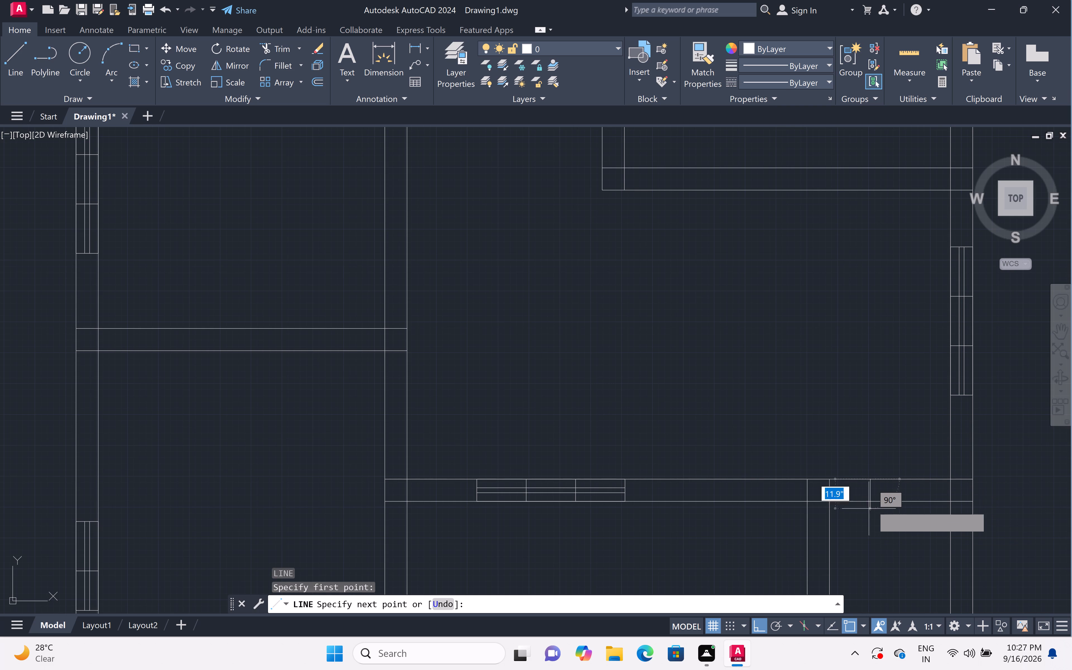
double_click(873, 502)
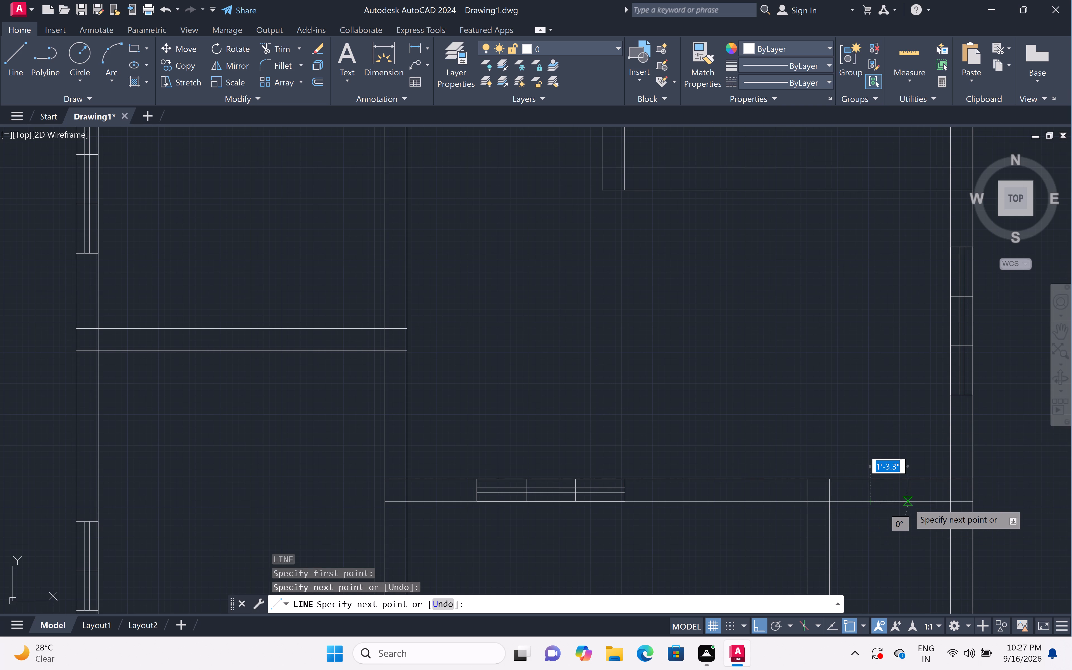
left_click(911, 501)
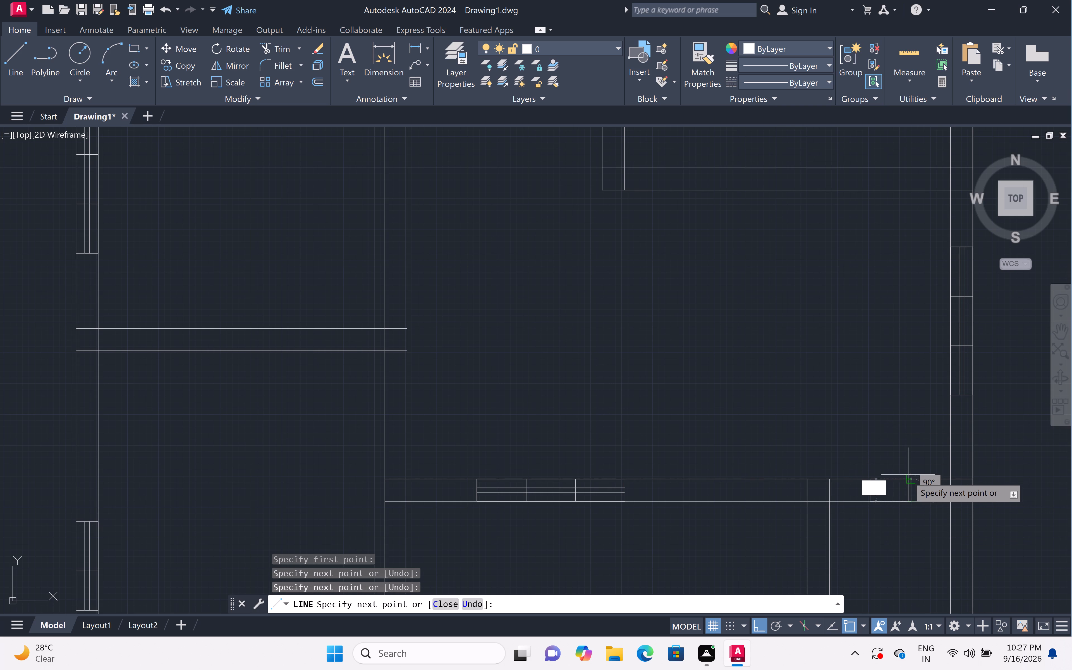
left_click(908, 478)
left_click(872, 480)
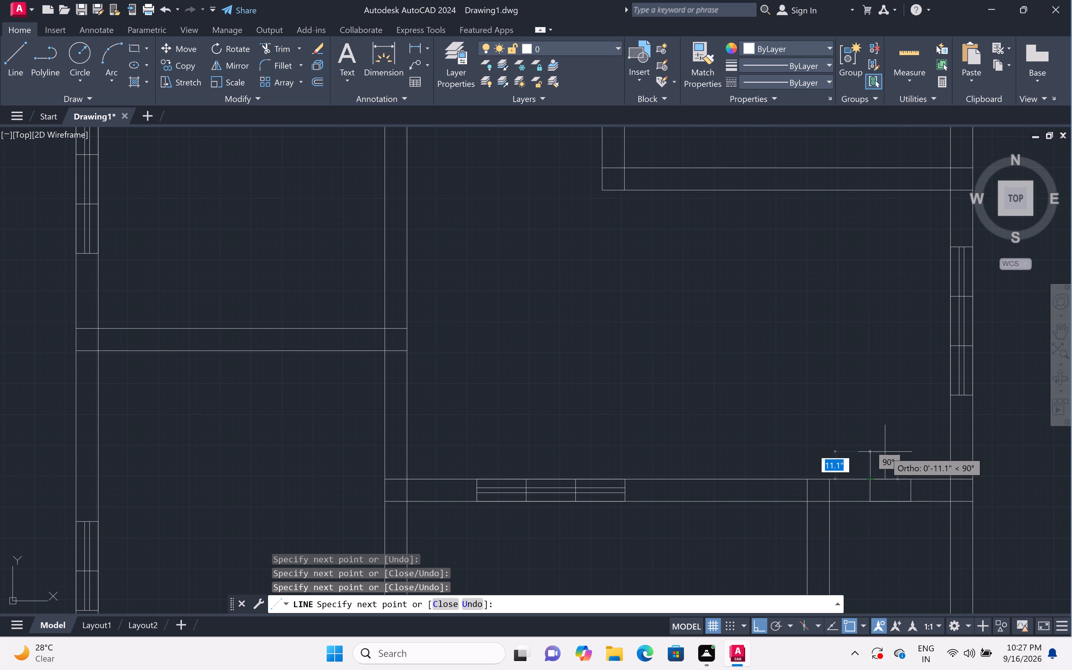
key("space")
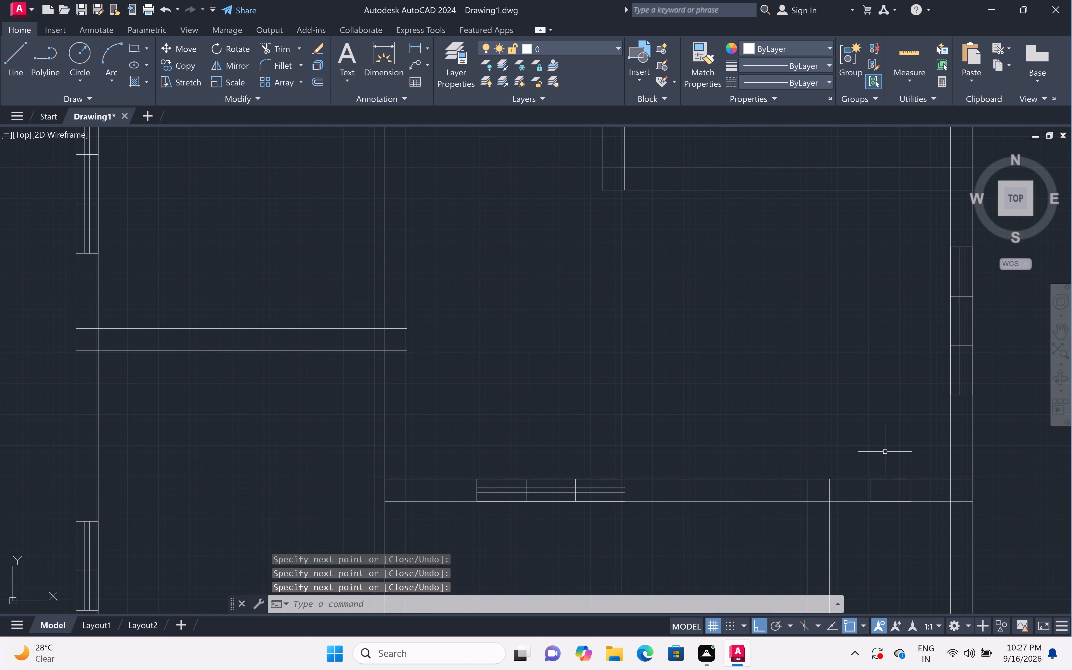
Mark a 3' door opening in the wall above the front entrance, measured leftward from the small bottom-right room's left wall, with a line across the wall.
key("space")
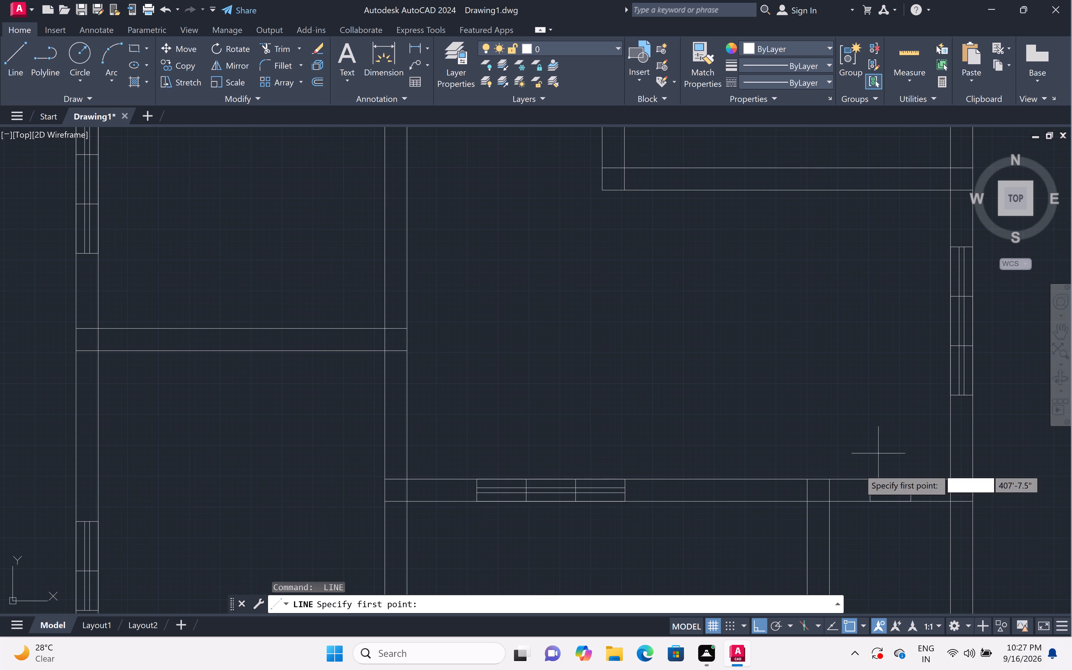
left_click(809, 479)
key("6")
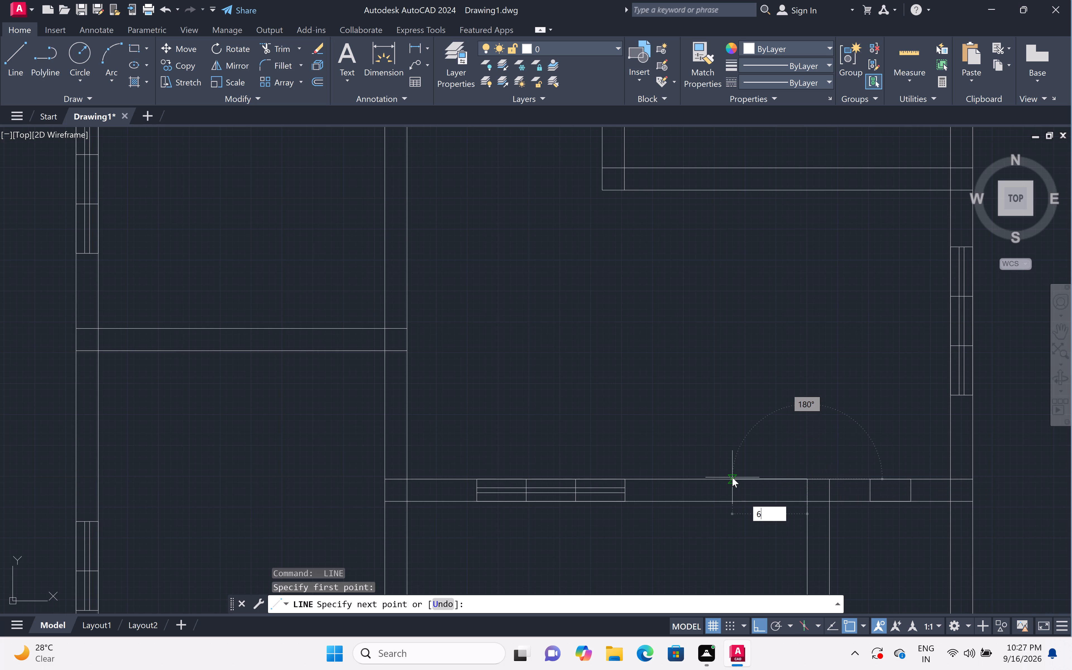
key("shift+quotedbl")
key("space")
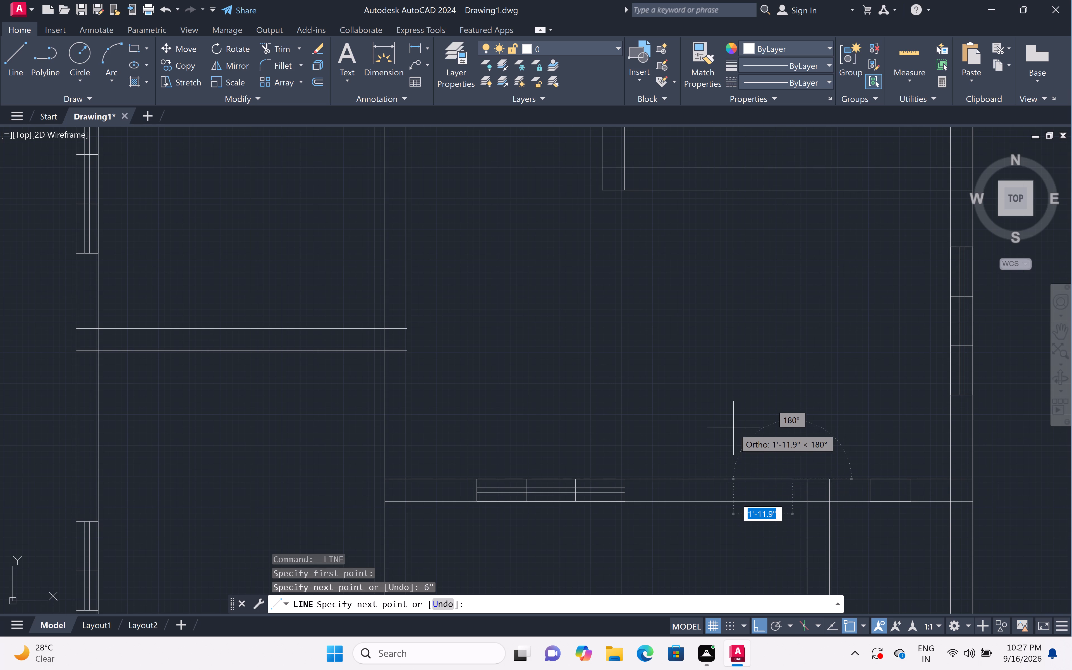
key("ctrl+z")
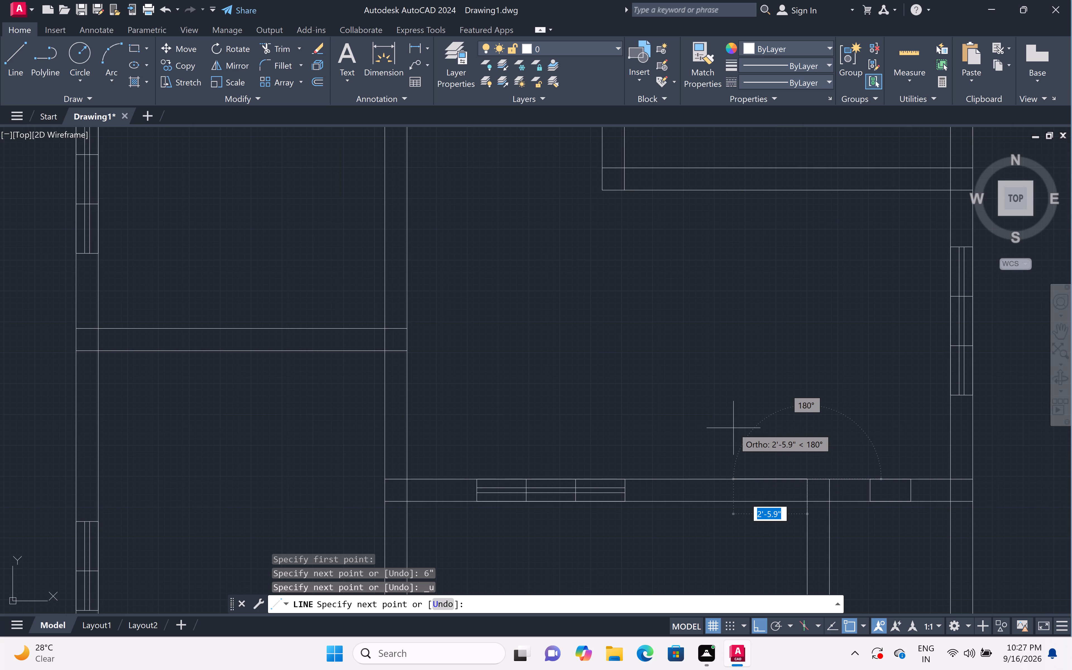
type("3'")
key("space")
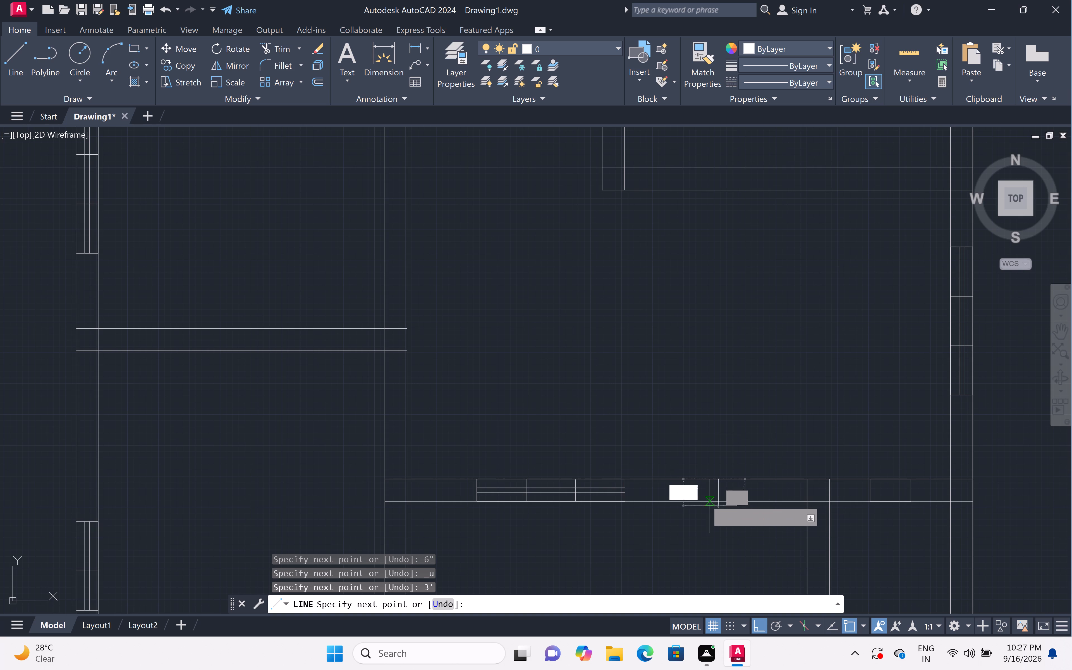
left_click(721, 501)
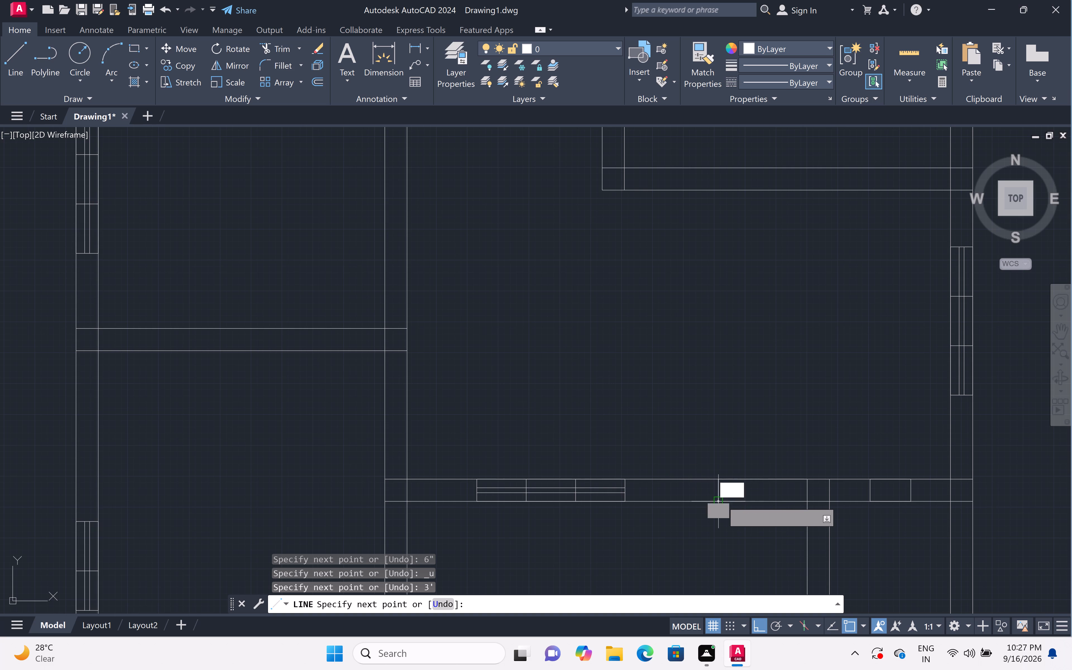
key("space")
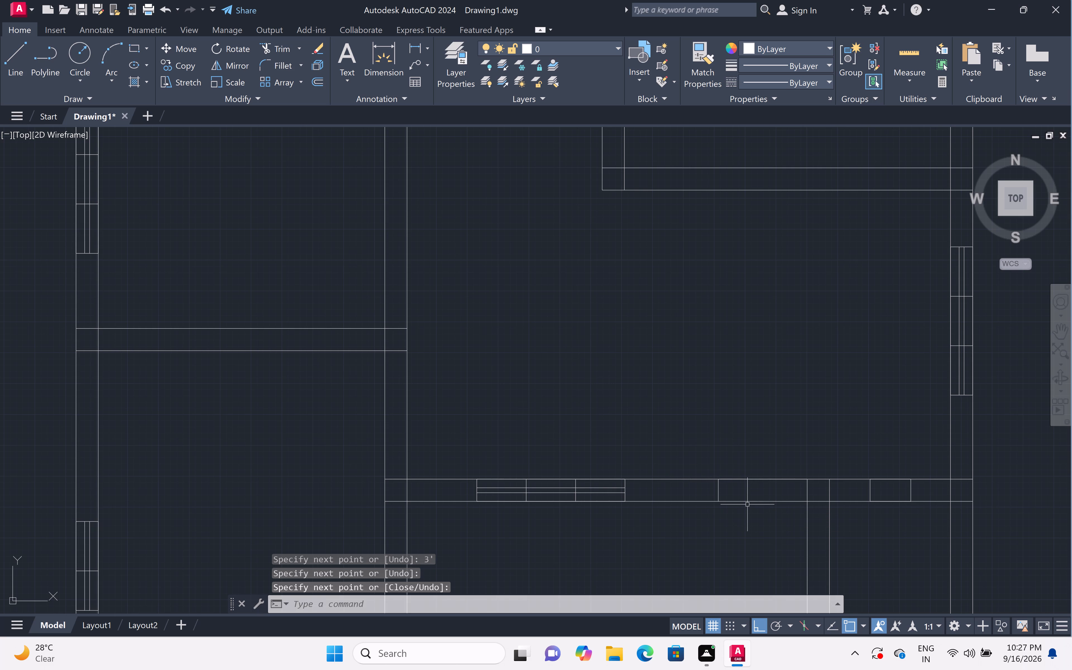
Mark a 3' door opening in the bottom-left room's outer left wall, measured down from its top wall's lower face, with a line across the wall.
scroll(778, 464, "down", 3)
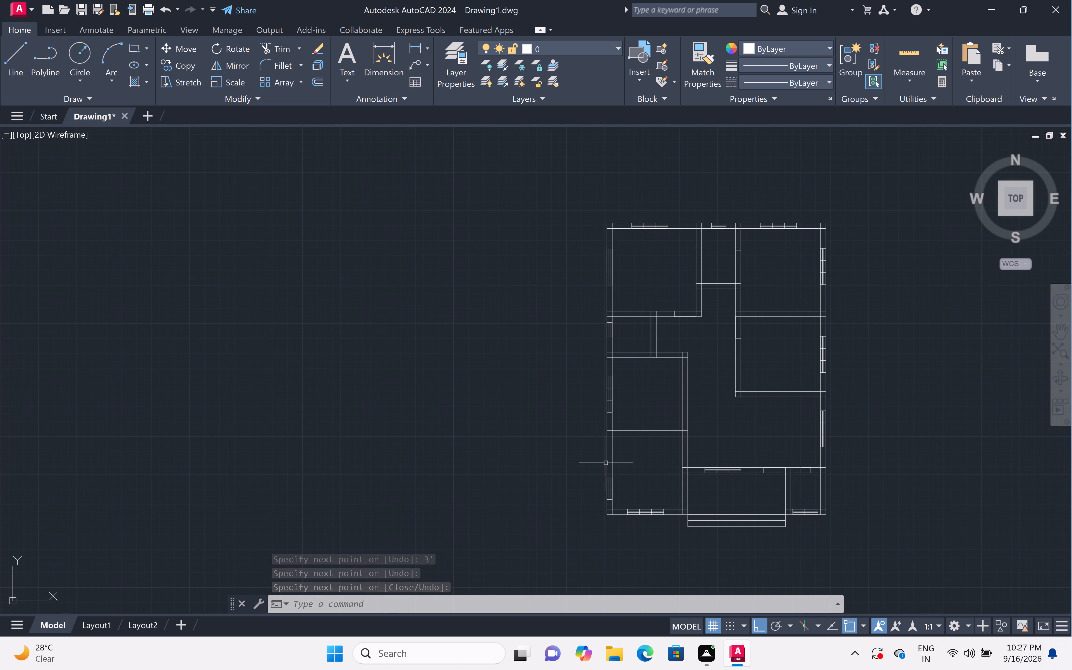
scroll(603, 456, "up", 4)
scroll(672, 465, "down", 1)
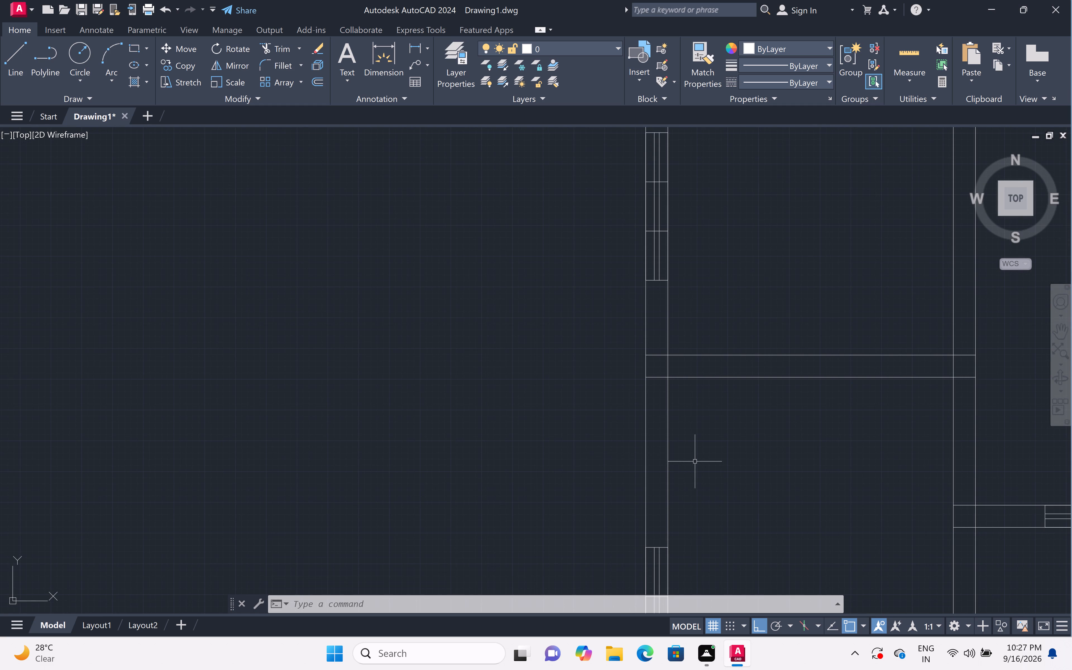
type("l")
key("space")
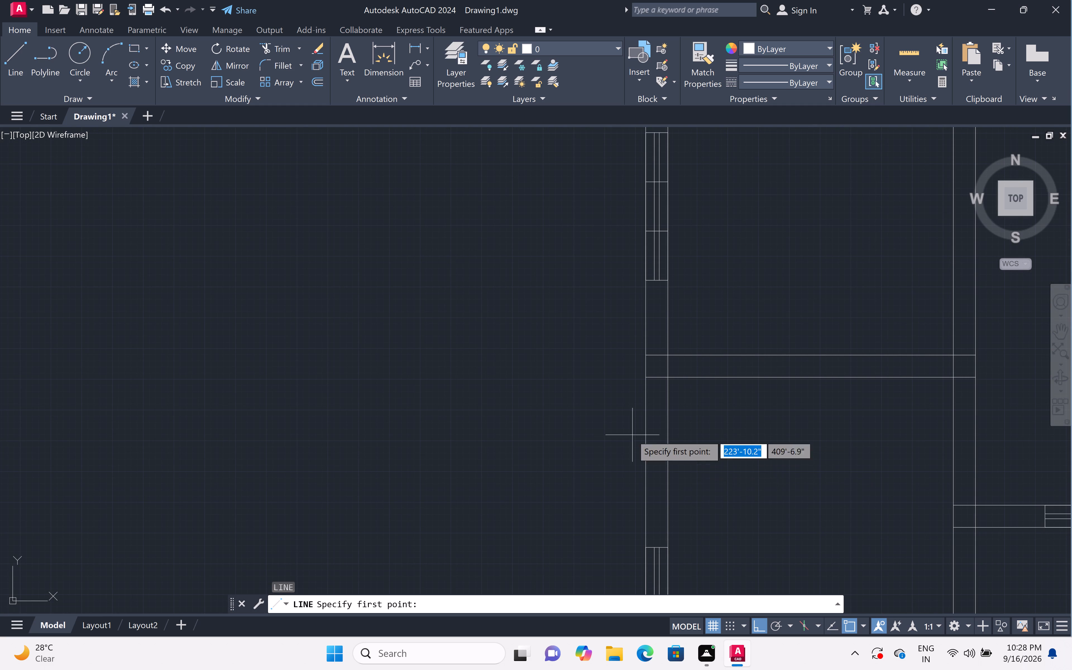
left_click(649, 379)
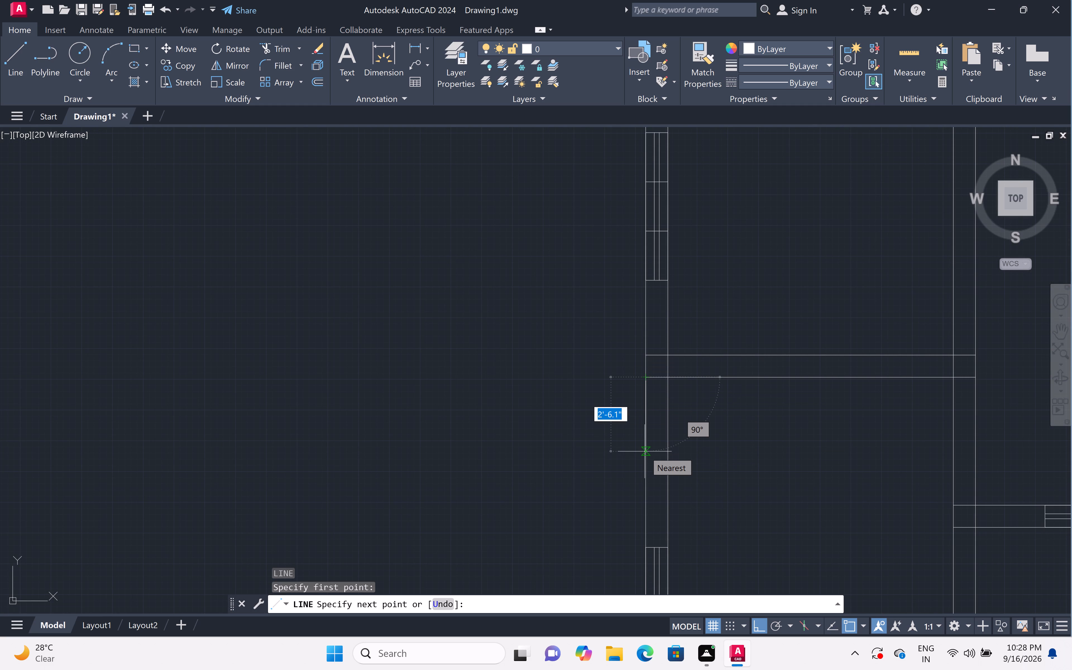
type("3'")
key("space")
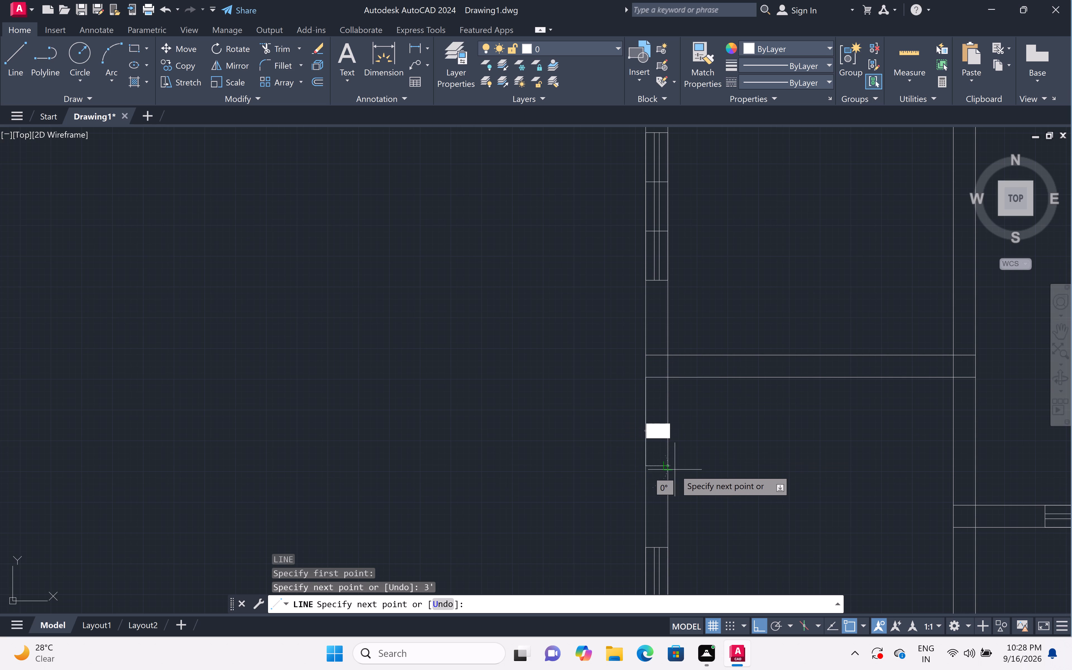
left_click(663, 469)
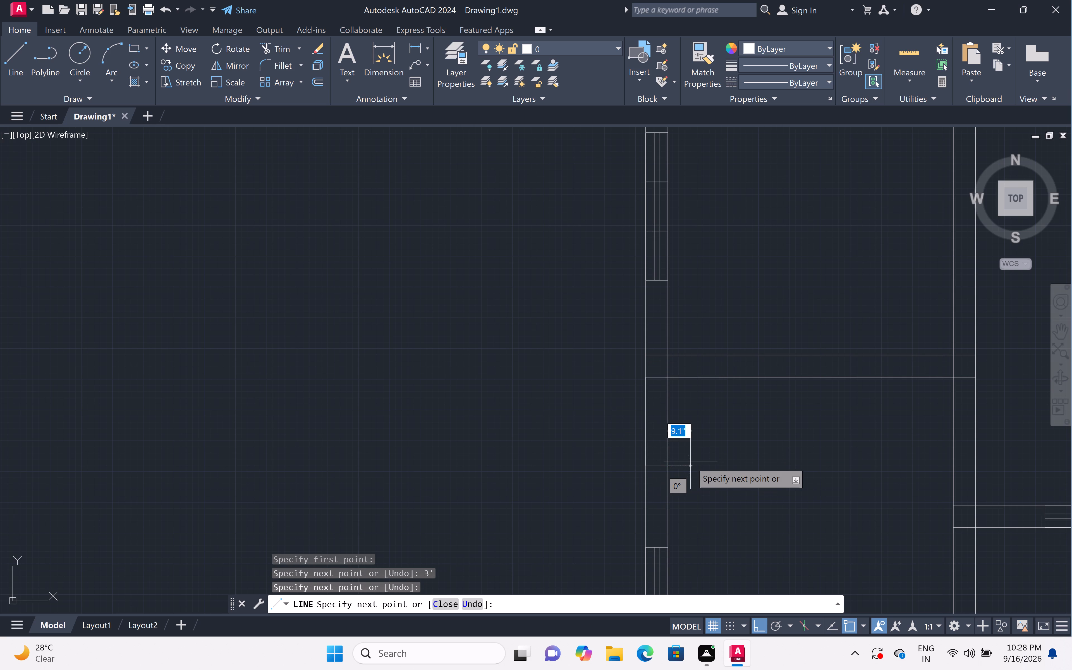
key("space")
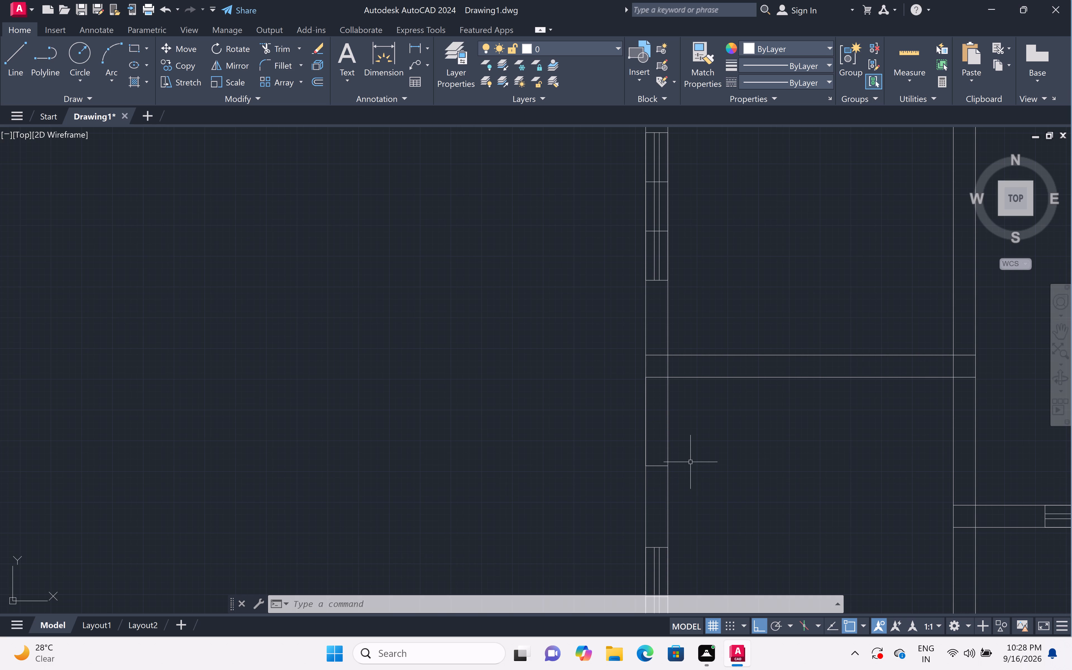
Draw a closed 3' long door rectangle across the wall thickness in the upper half of the middle-left room's right wall.
scroll(817, 425, "down", 2)
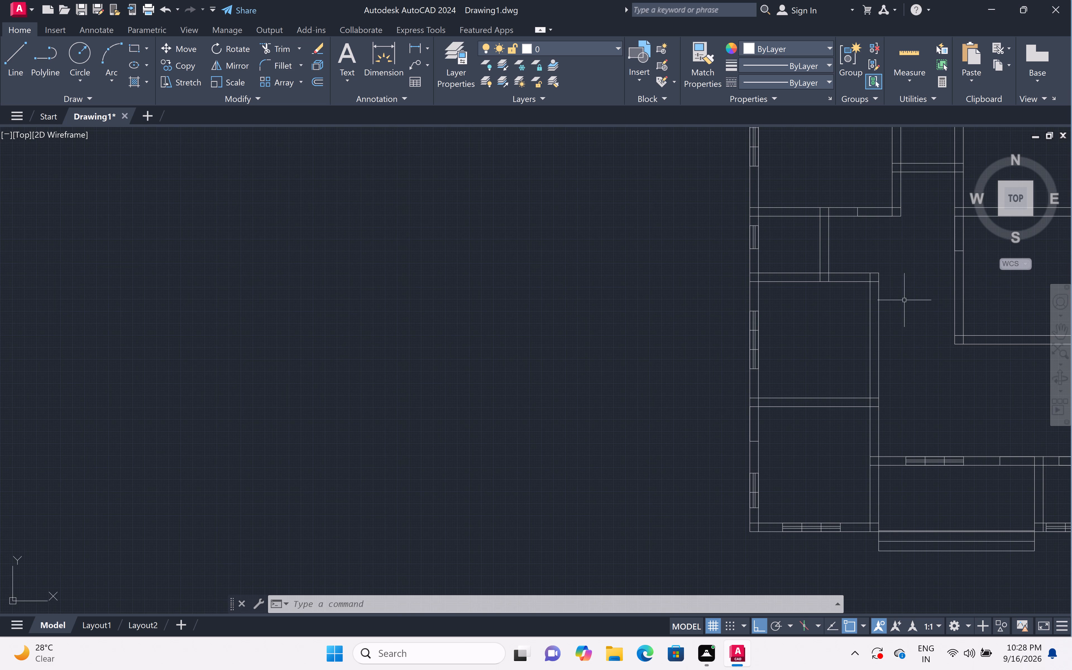
scroll(880, 298, "up", 1)
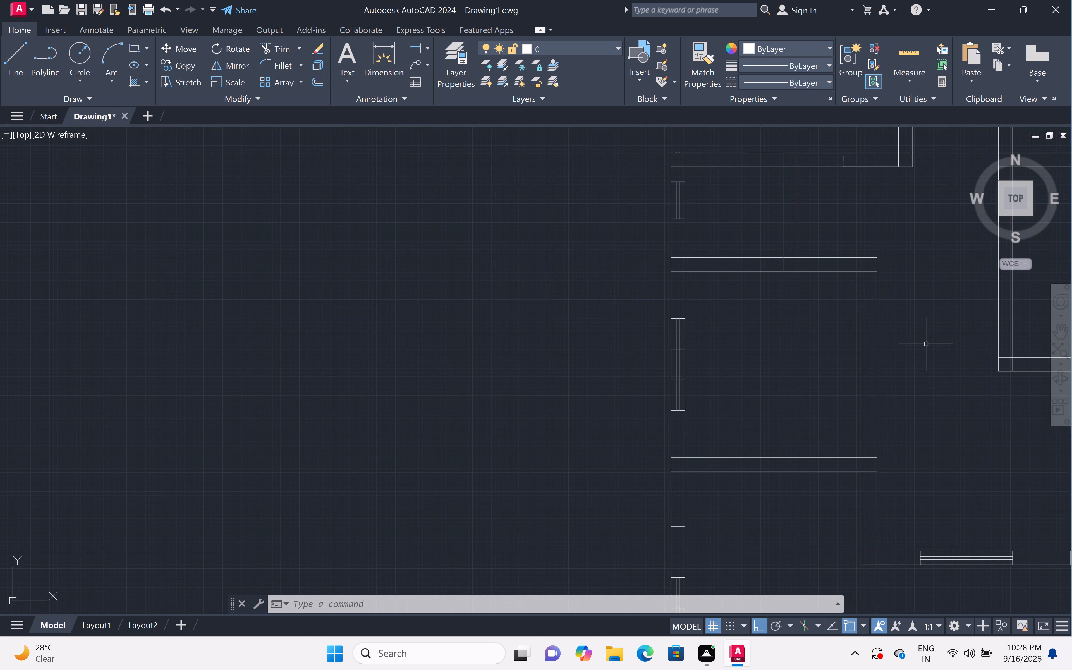
type("l")
key("space")
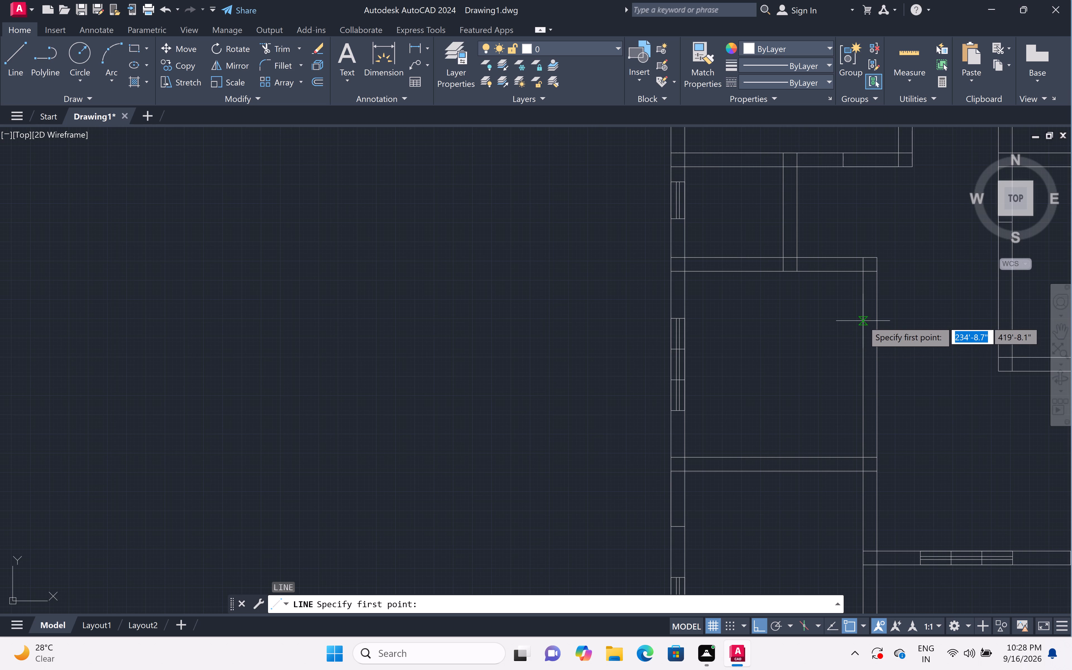
left_click(863, 321)
double_click(879, 322)
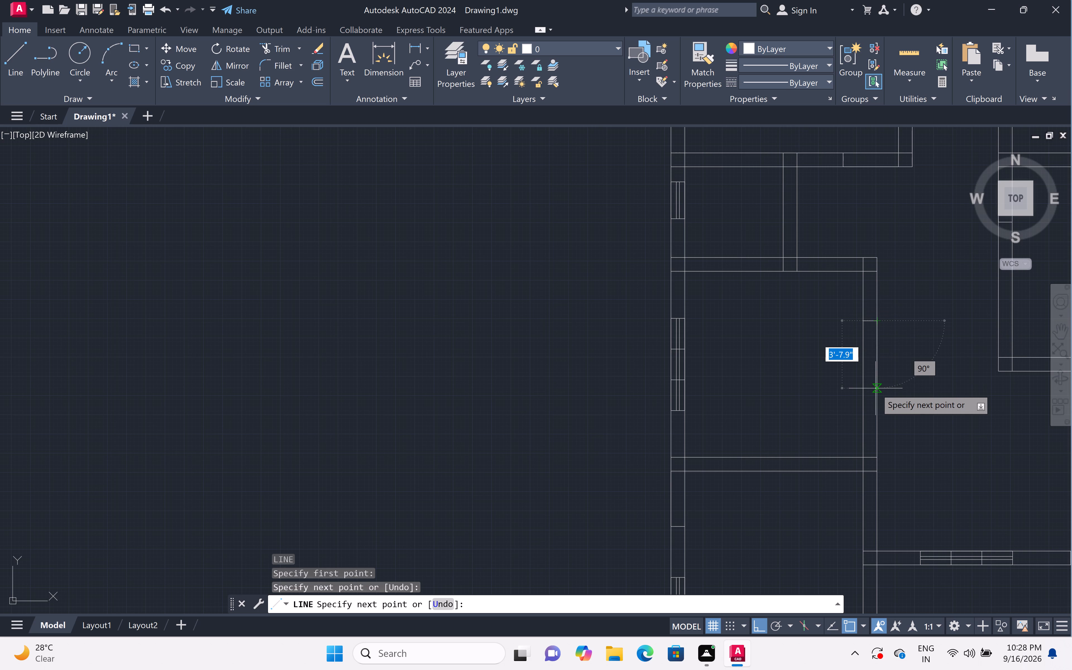
type("3'")
key("space")
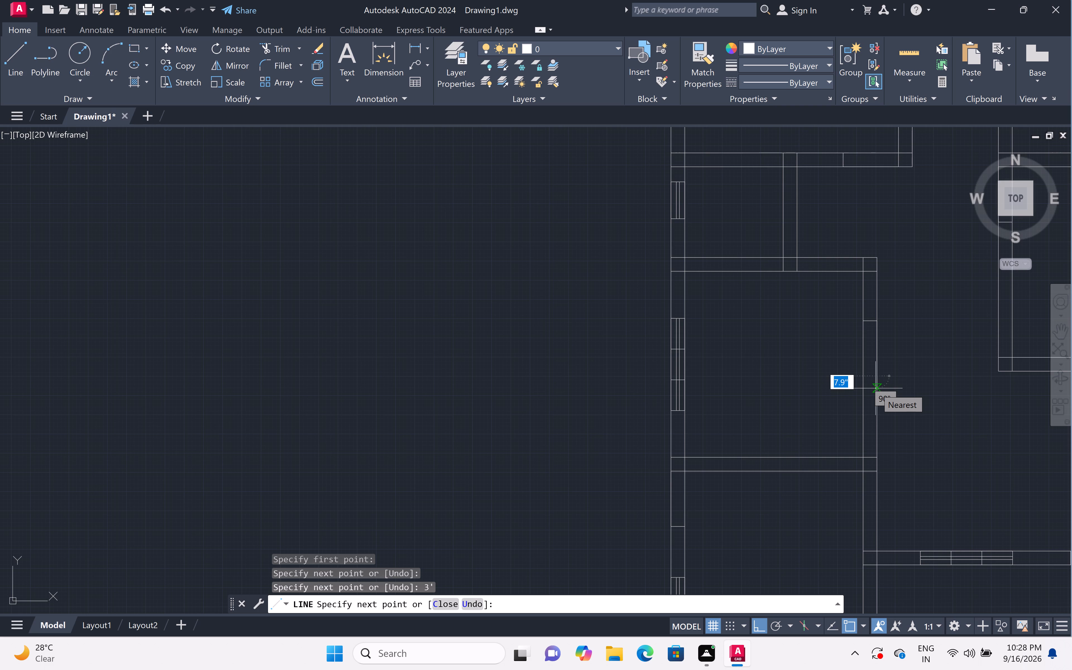
left_click(861, 377)
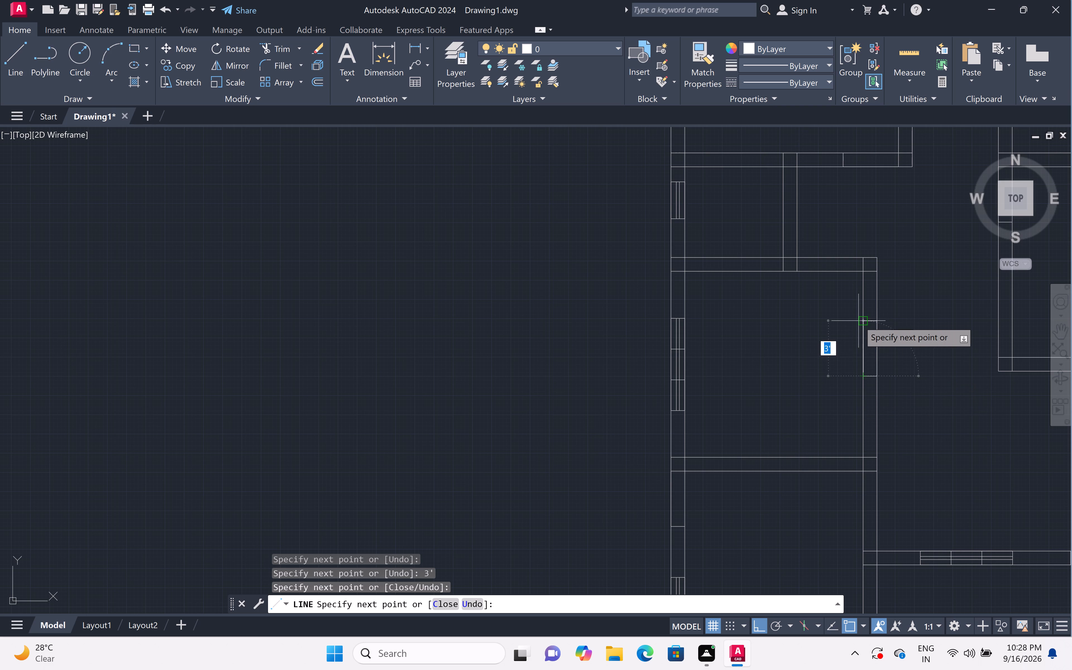
left_click(864, 319)
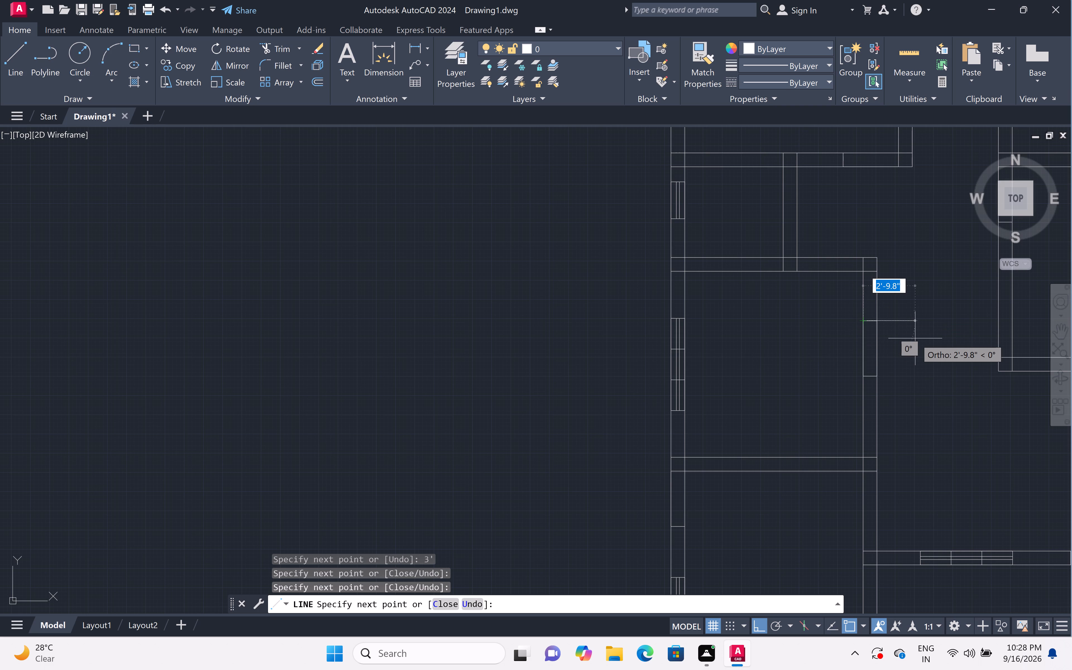
key("space")
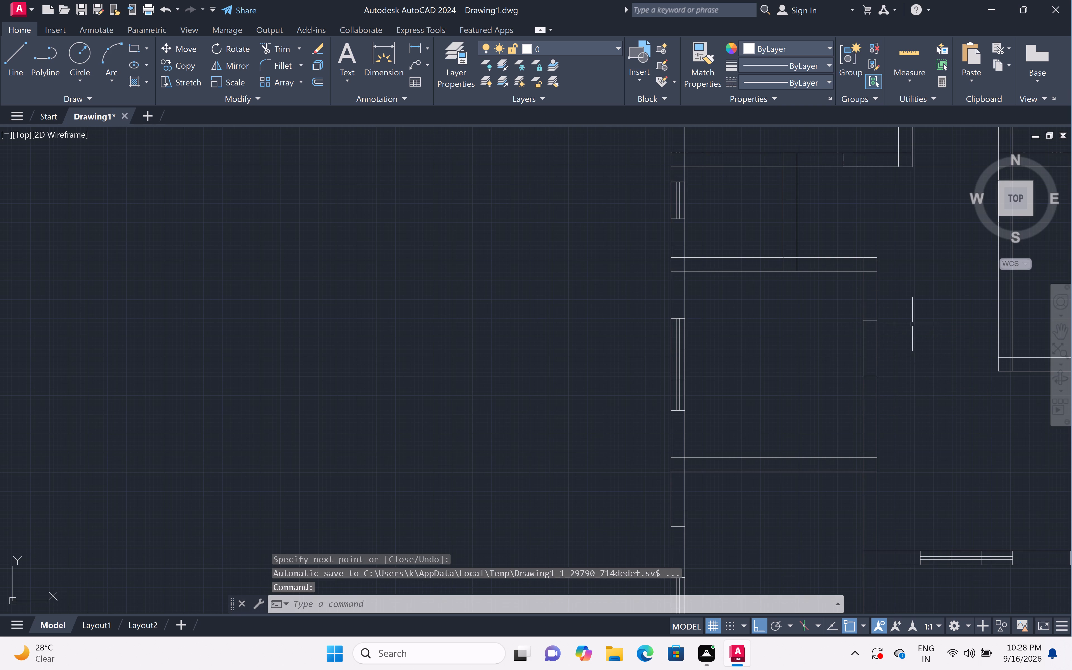
Mark a 2' door opening in the small left room's right partition, measured down from the top wall's lower face, with a line across the wall.
scroll(912, 324, "down", 2)
scroll(873, 267, "up", 3)
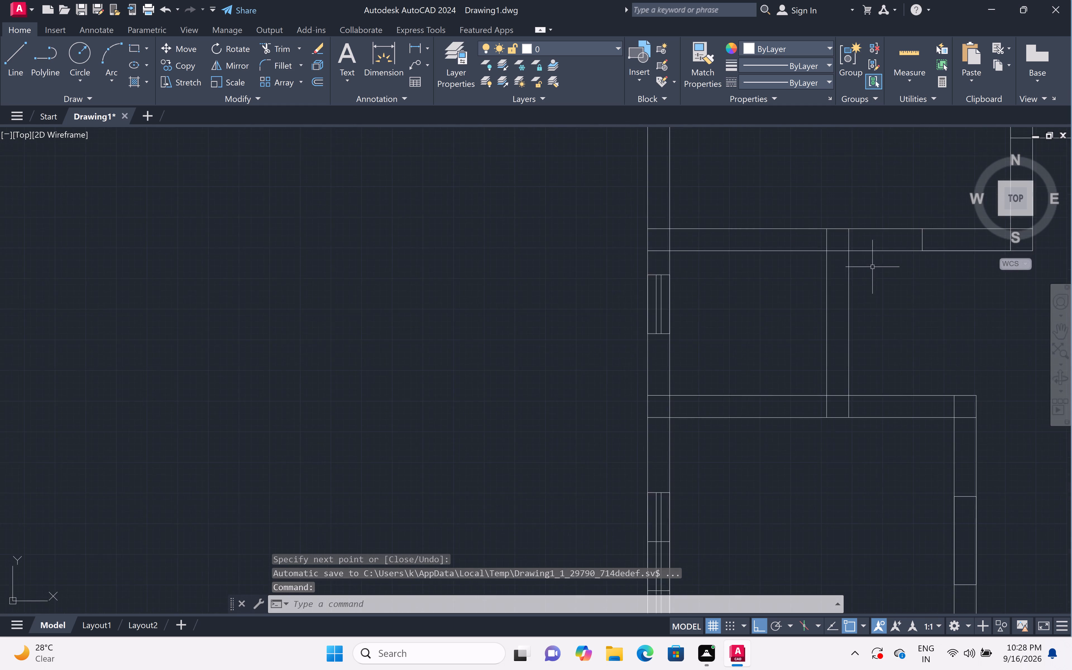
scroll(872, 267, "up", 1)
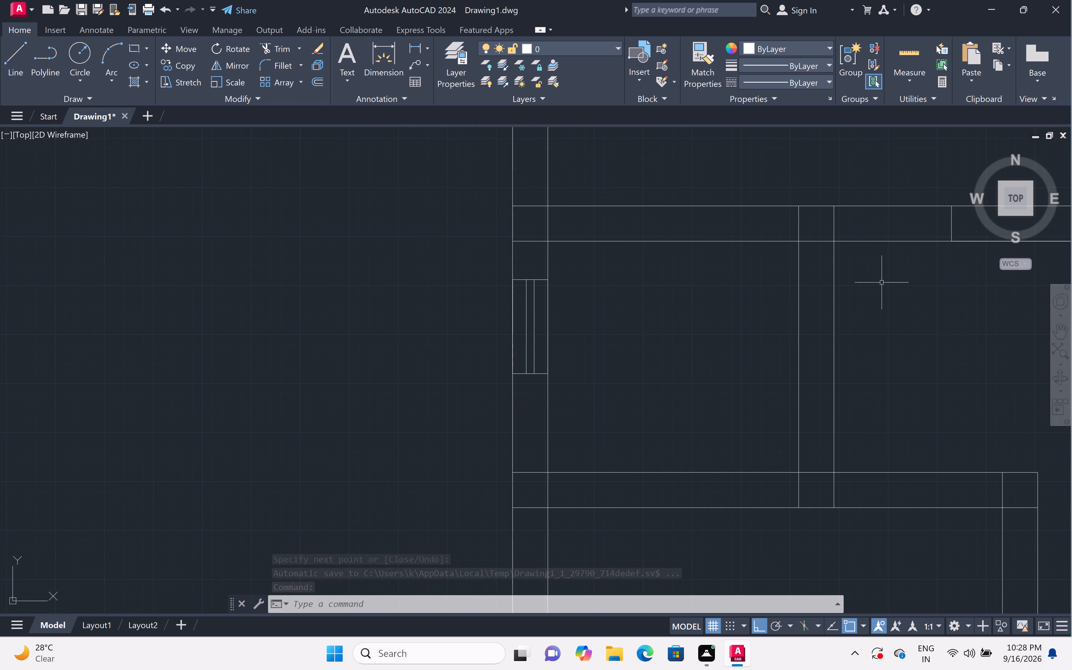
key("l")
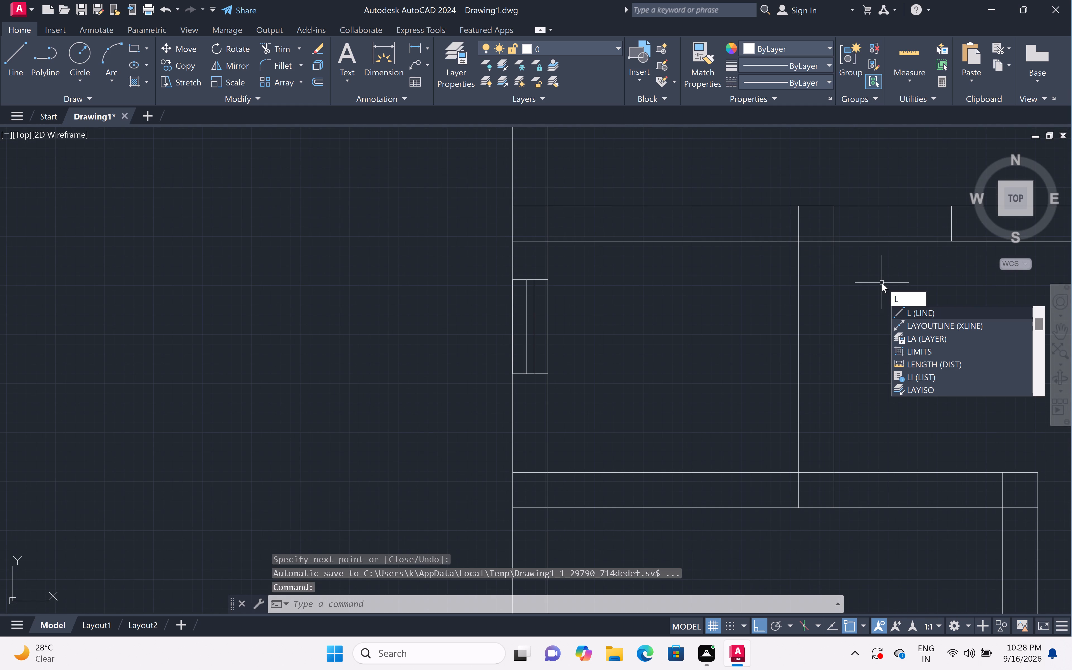
key("space")
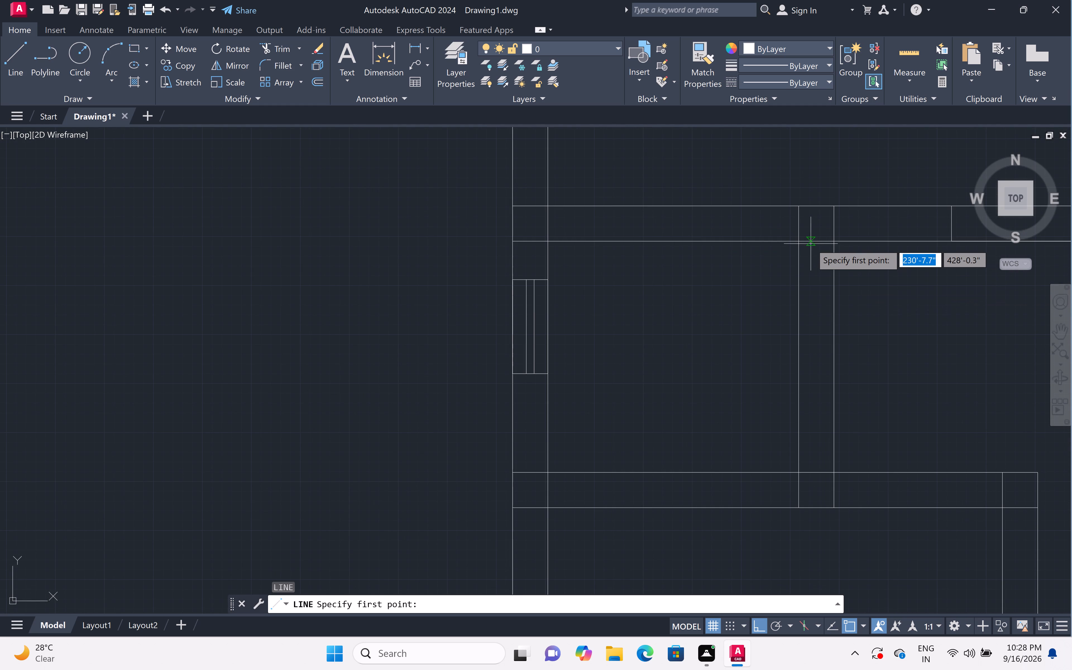
left_click(798, 243)
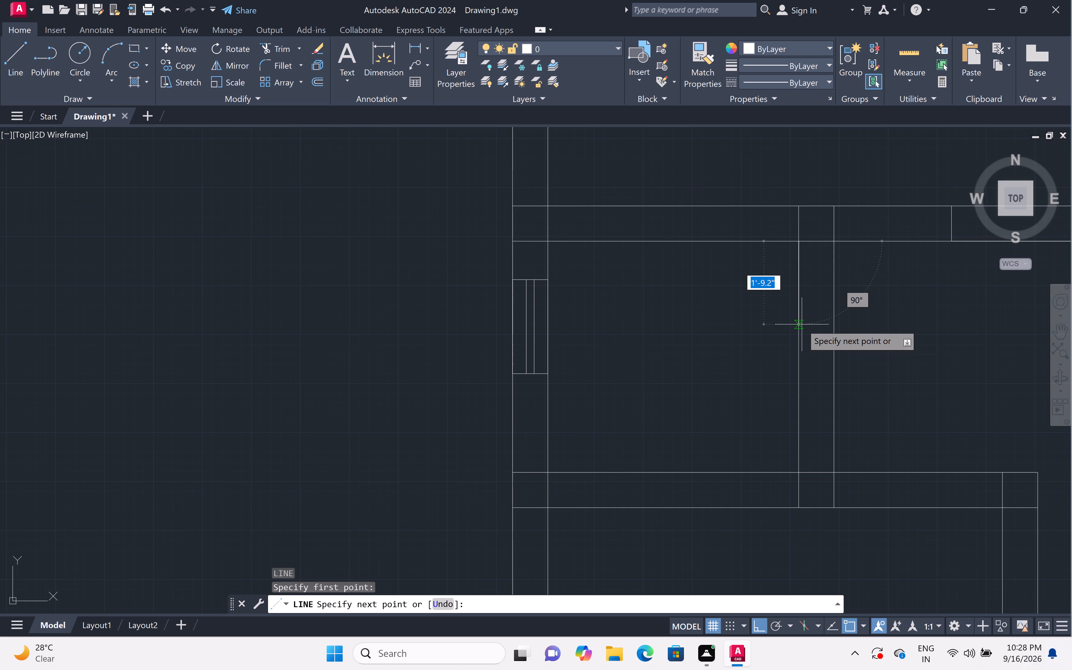
type("2'")
key("space")
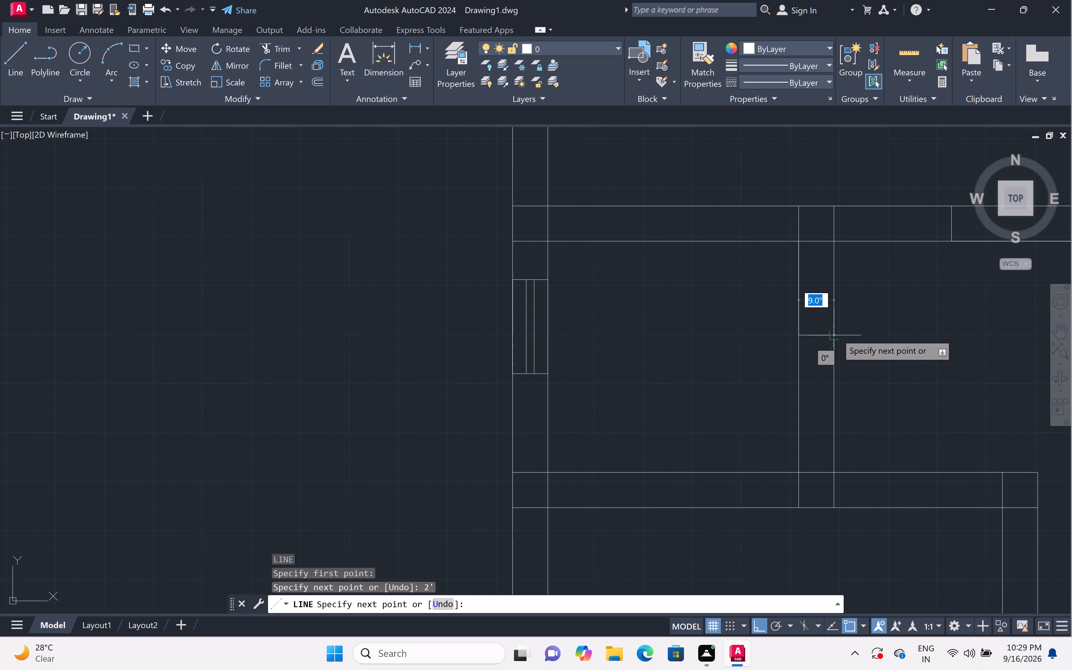
double_click(837, 334)
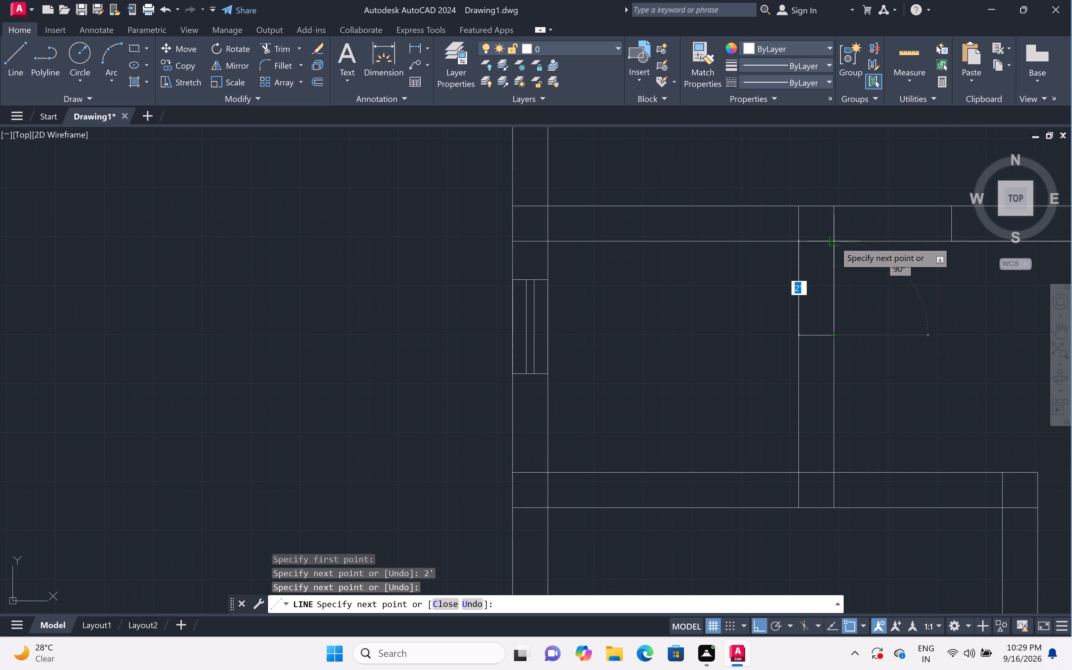
left_click(835, 242)
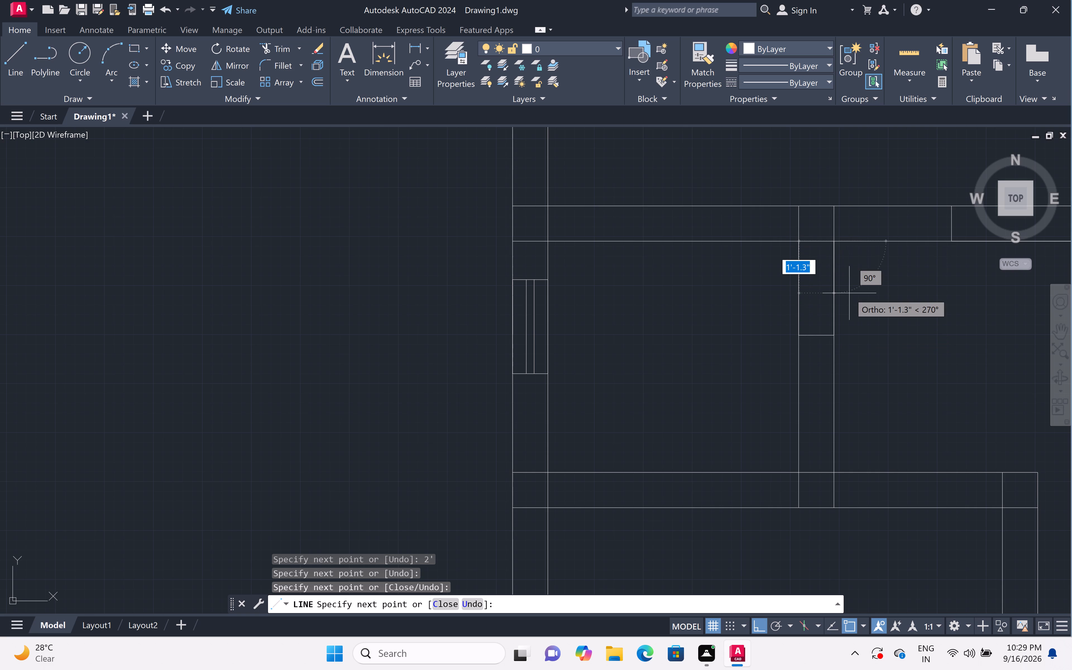
key("Escape")
Trim both partition wall lines between the top wall and the 2' mark to open the small left room's doorway.
type("tr")
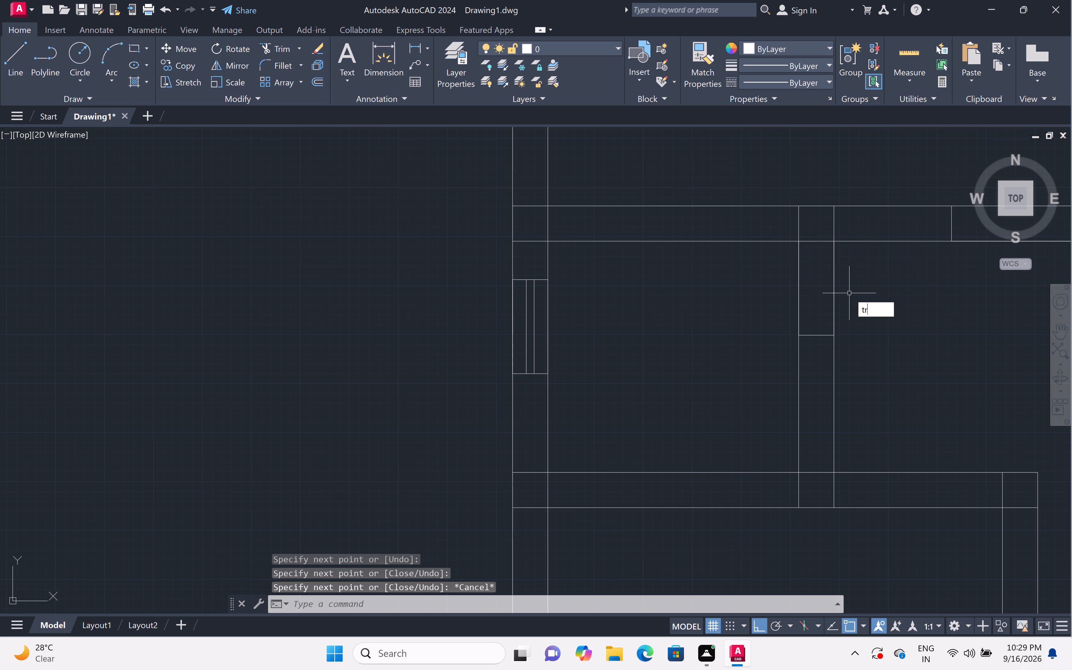
key("space")
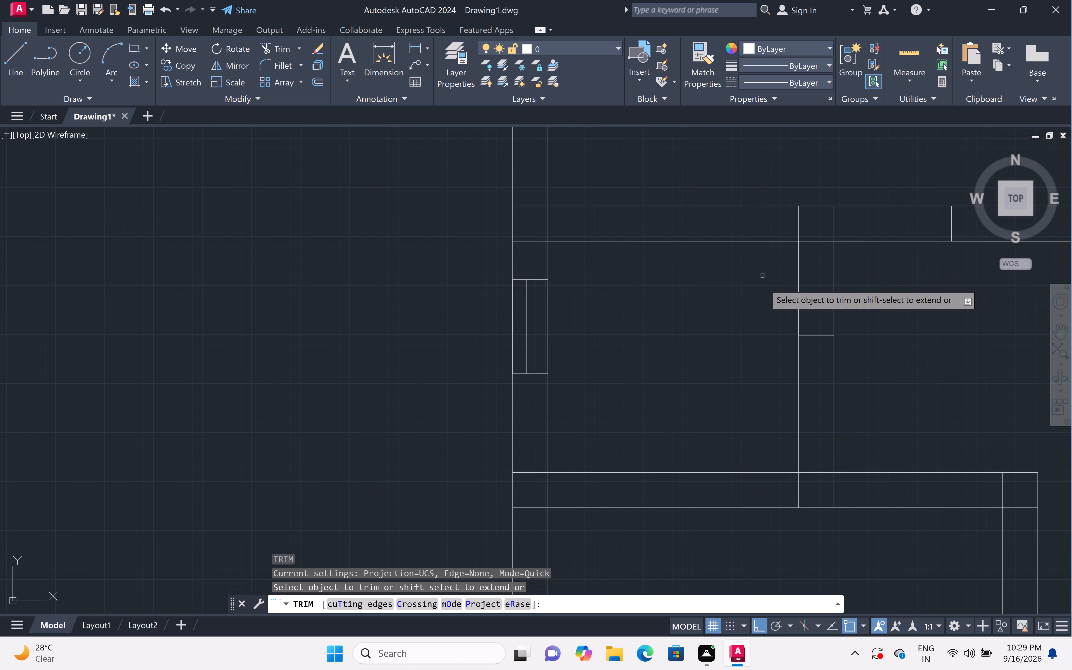
left_click(764, 285)
left_click(850, 289)
Trim both lines of the top-left room's bottom wall between the door mark and its right partition to open the doorway.
scroll(834, 303, "down", 3)
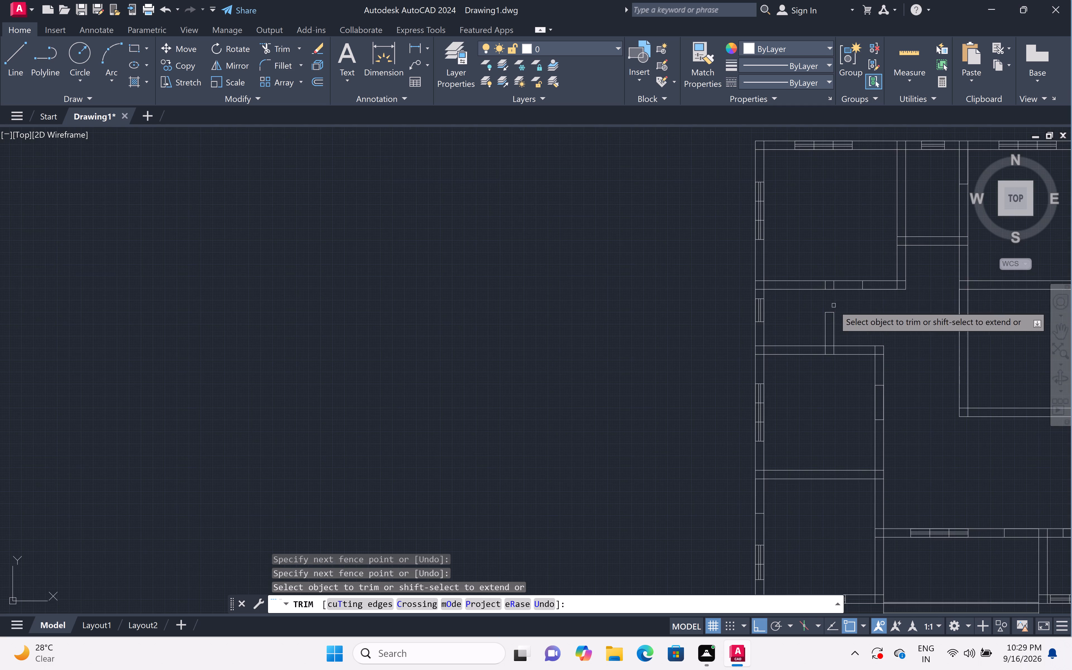
left_click(882, 267)
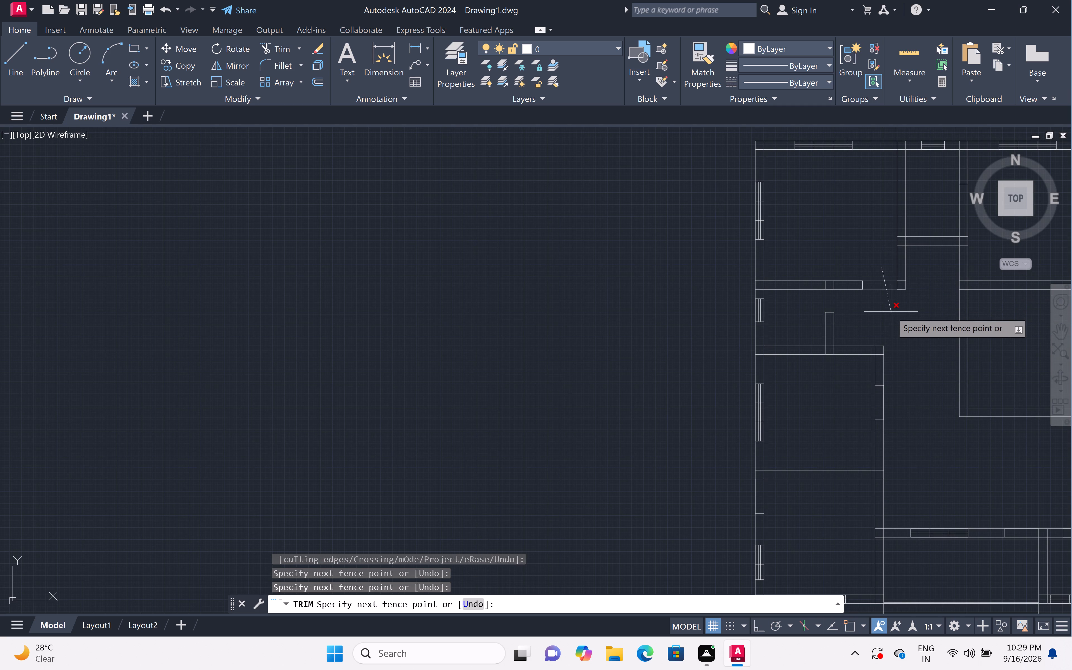
left_click(890, 312)
Trim both lines of the small top-middle room's right wall between the top wall and the door mark.
scroll(891, 309, "down", 2)
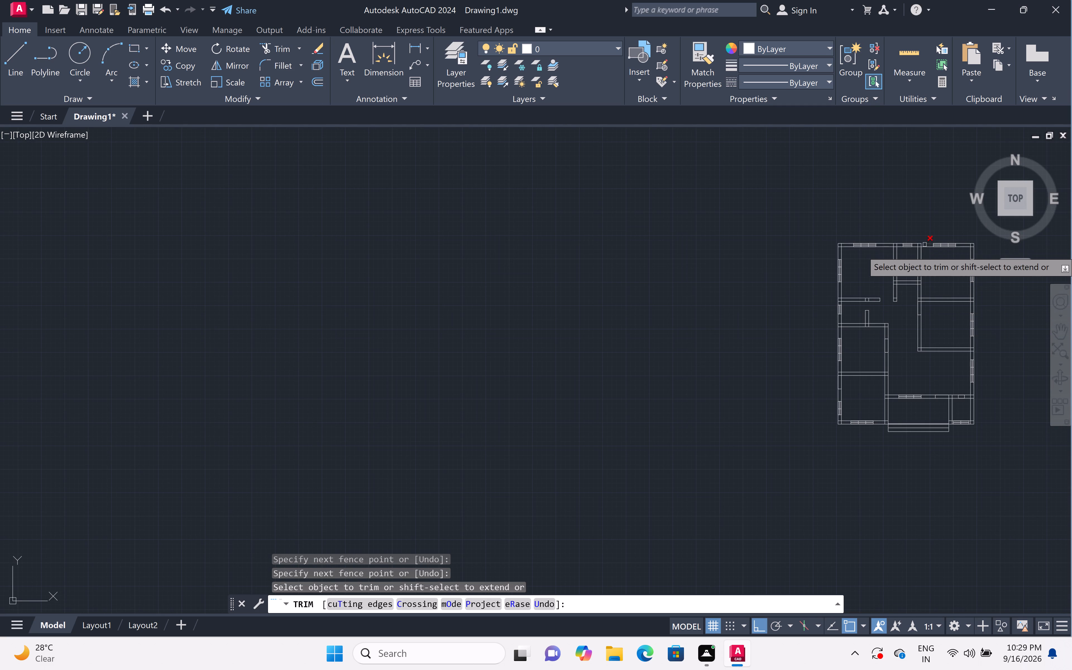
scroll(926, 255, "up", 3)
left_click(920, 257)
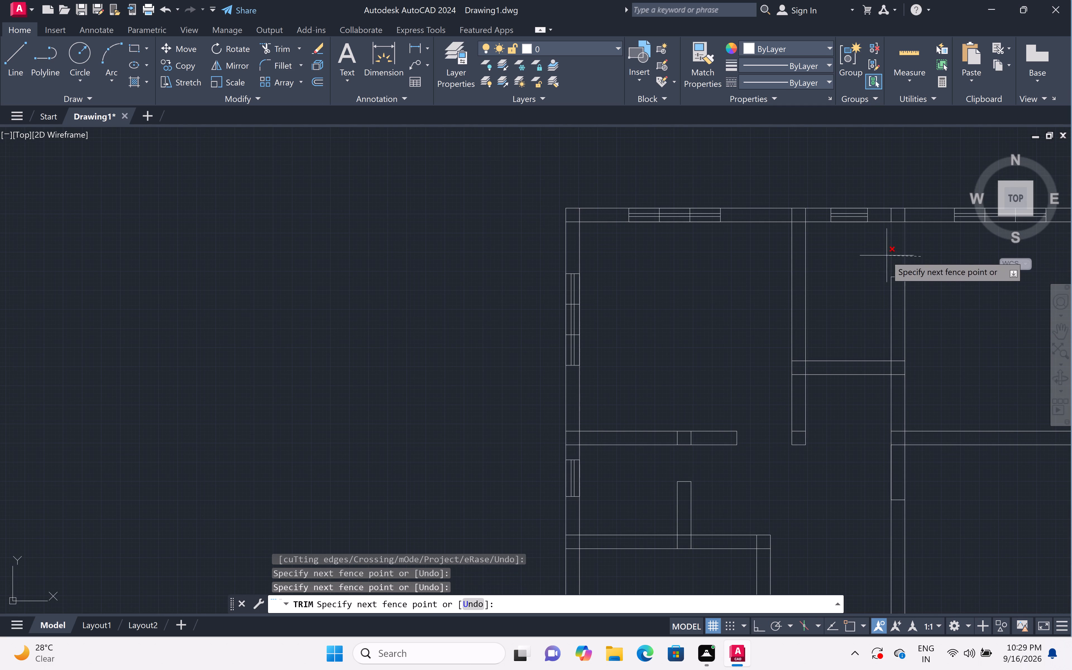
left_click(863, 256)
Trim both wall lines between the small top-middle room's bottom wall and the middle-right room's top wall.
scroll(877, 254, "down", 2)
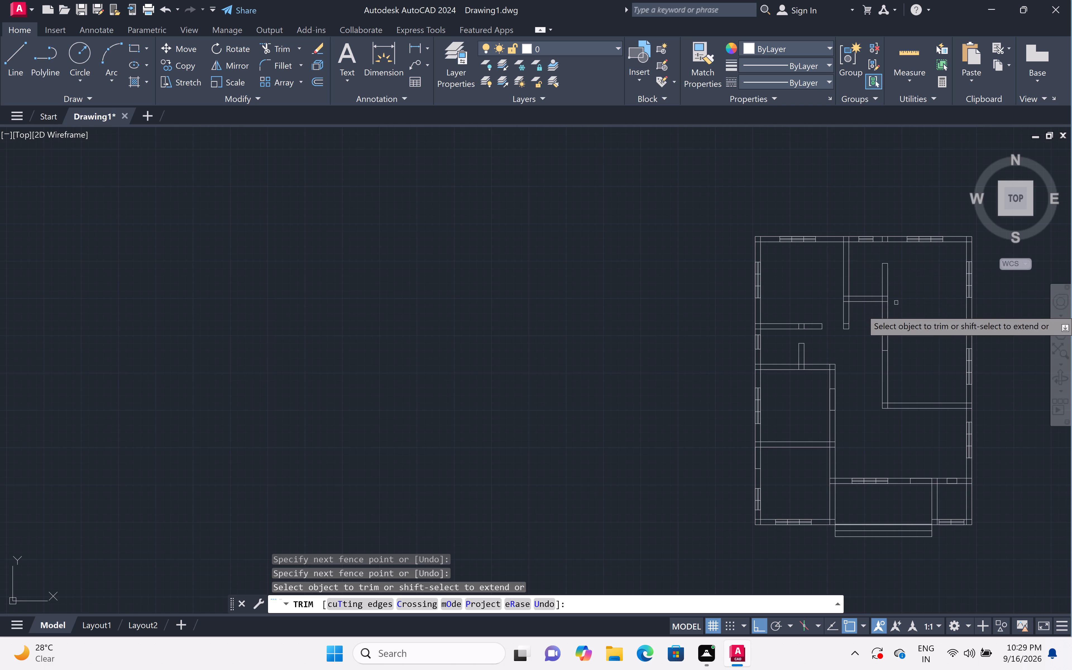
scroll(898, 312, "up", 3)
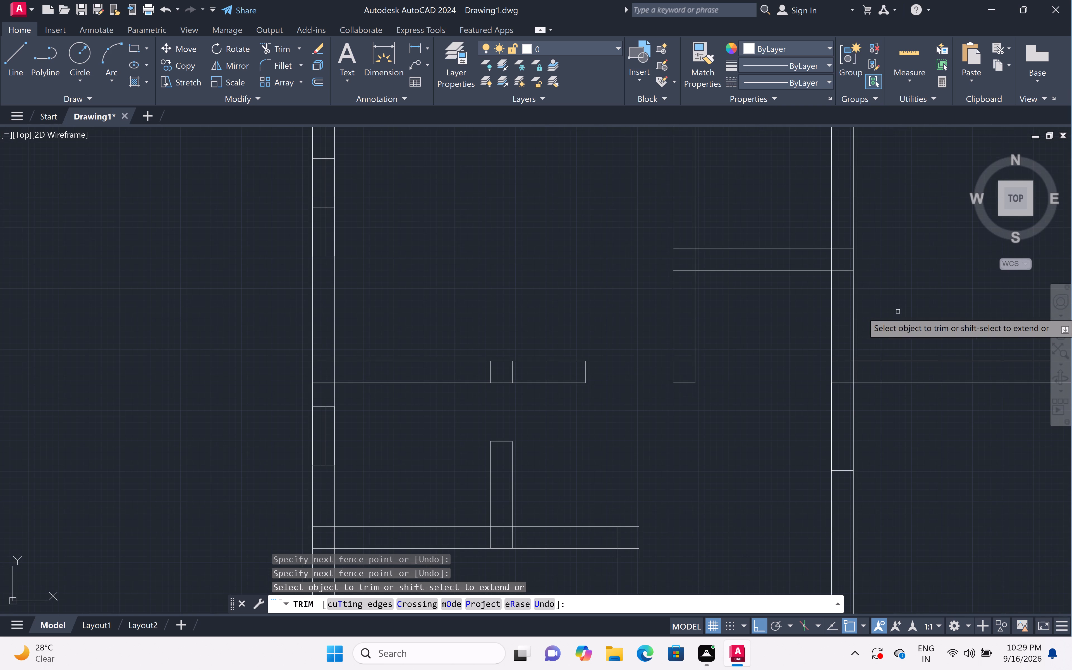
left_click(896, 316)
left_click(805, 323)
Trim both lines of the middle-right room's left wall between its top wall and the door mark below.
scroll(806, 322, "down", 1)
left_click(853, 377)
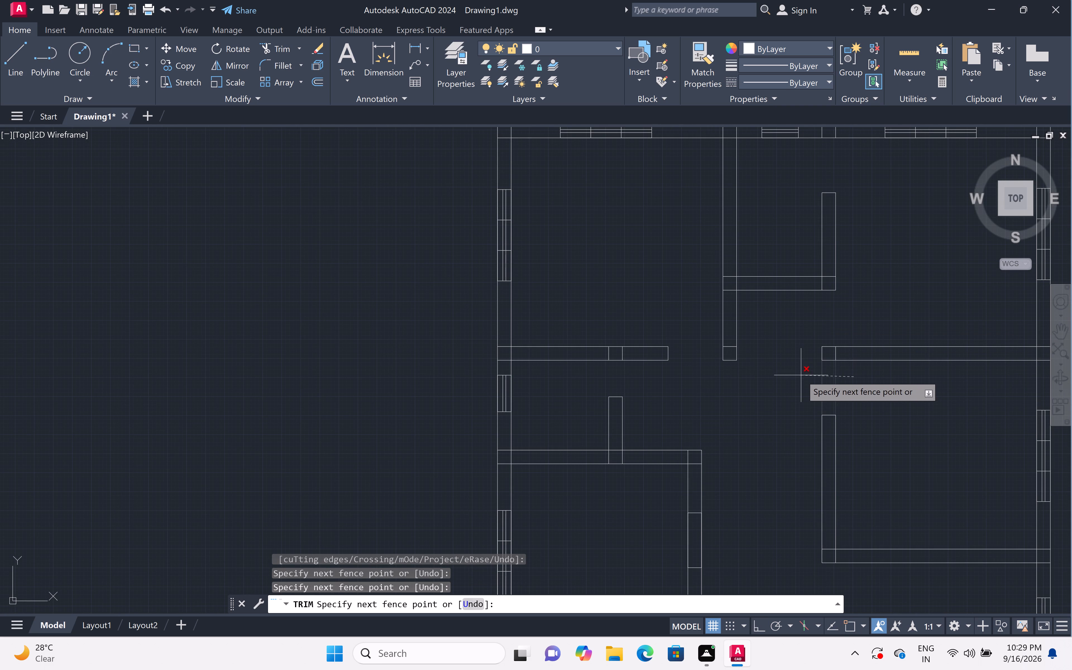
left_click(799, 377)
Trim the middle-left room's right wall lines inside the 3' door rectangle to open the doorway.
scroll(799, 377, "down", 3)
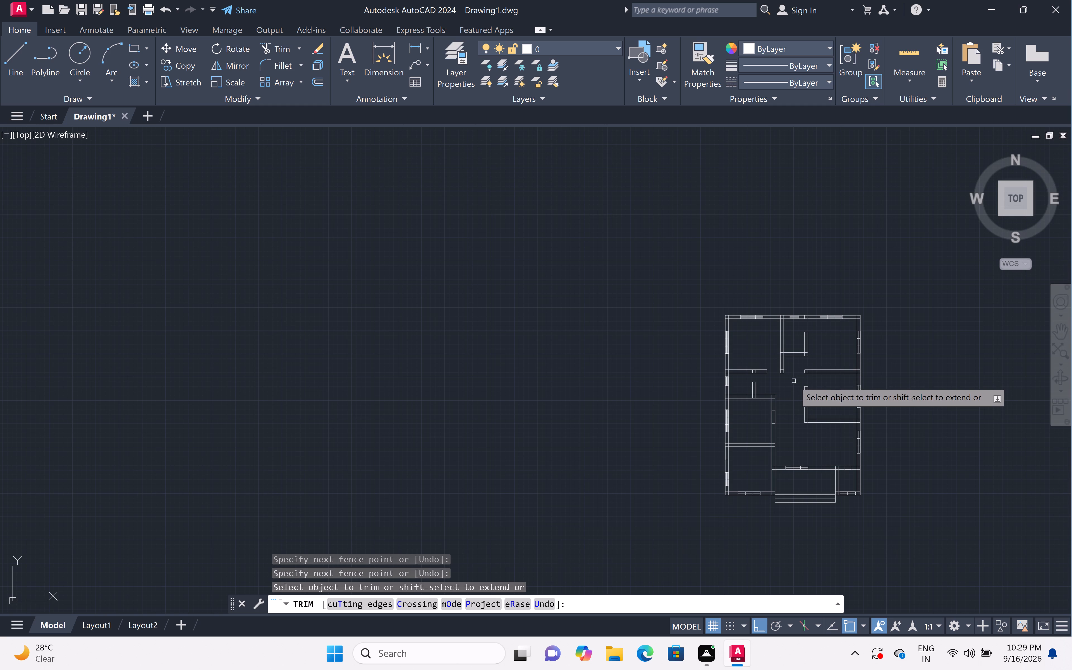
scroll(780, 421, "up", 1)
left_click(781, 408)
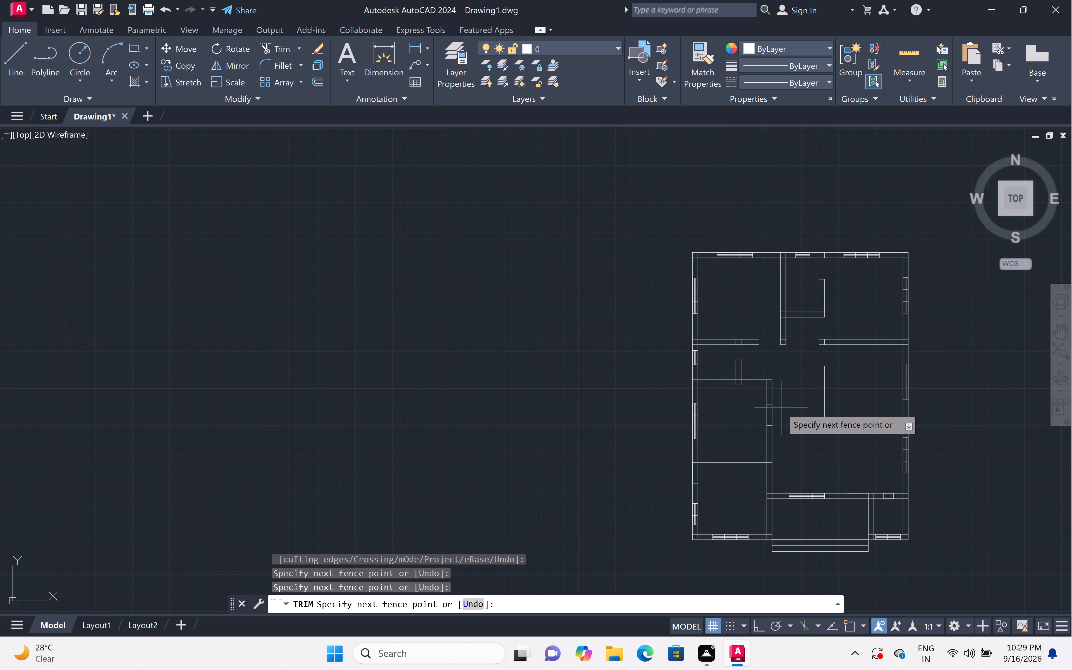
left_click(752, 416)
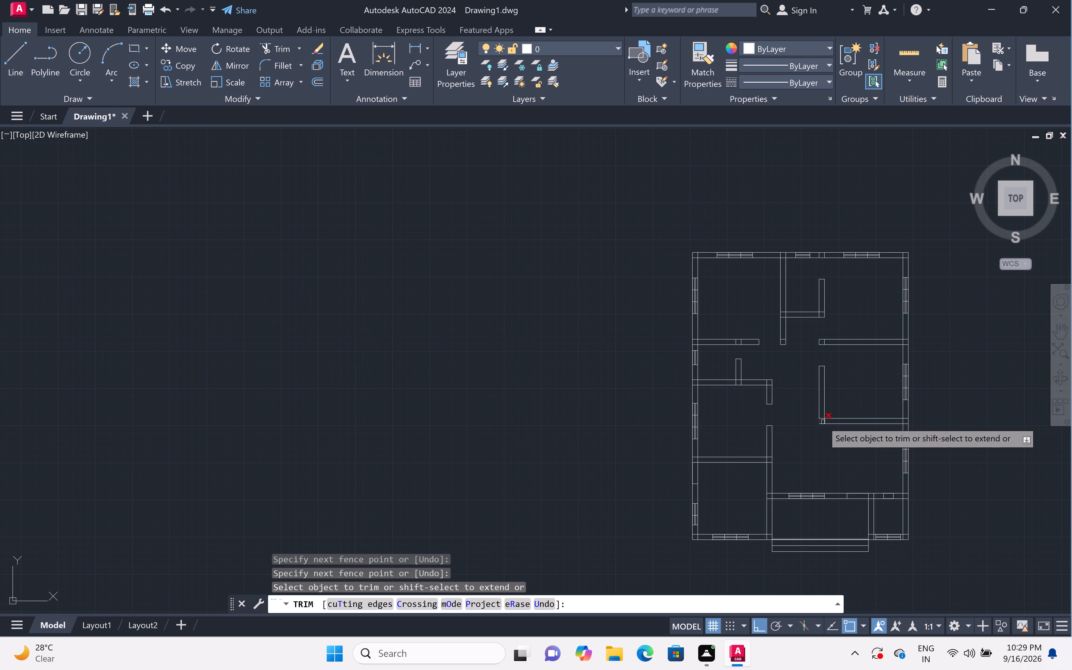
Trim both lines of the bottom-left room's outer left wall between its top wall and the 3' door mark.
scroll(796, 420, "down", 1)
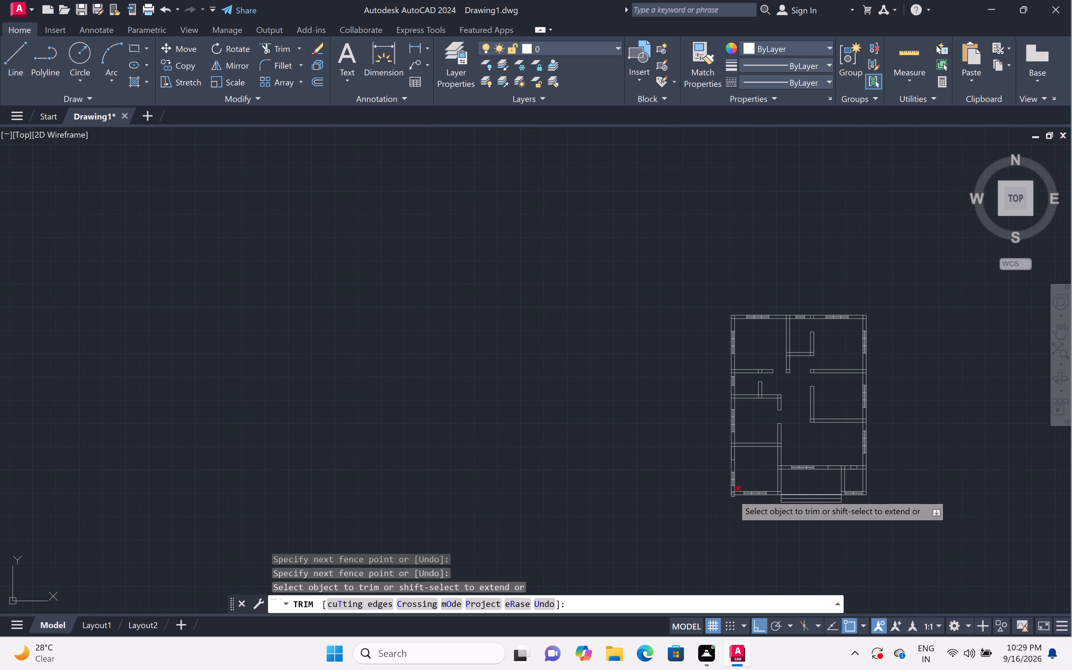
scroll(738, 459, "up", 3)
left_click(740, 437)
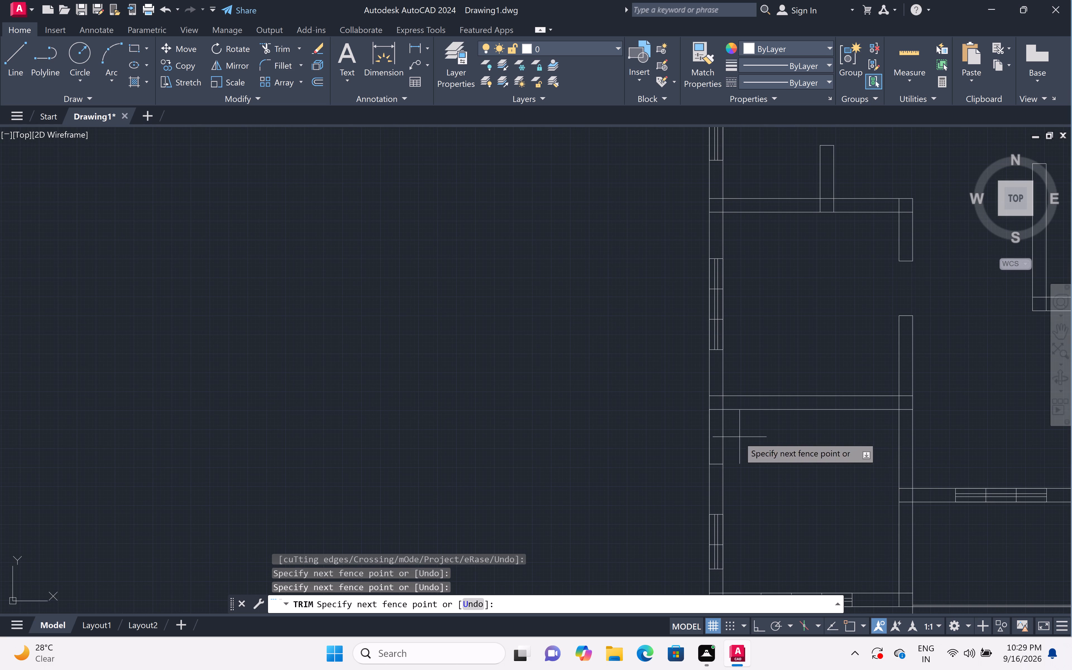
left_click(695, 438)
scroll(703, 434, "down", 2)
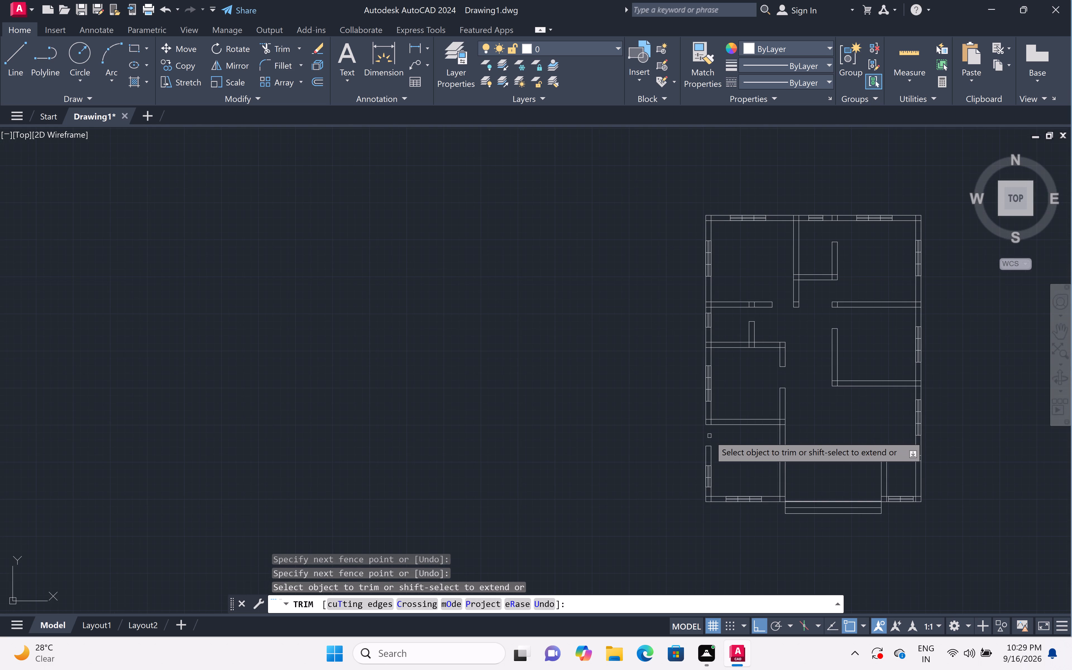
key("Escape")
Draw a 9" line across the wall between the middle-left and bottom-left rooms, slightly right of the wall's middle.
type("l")
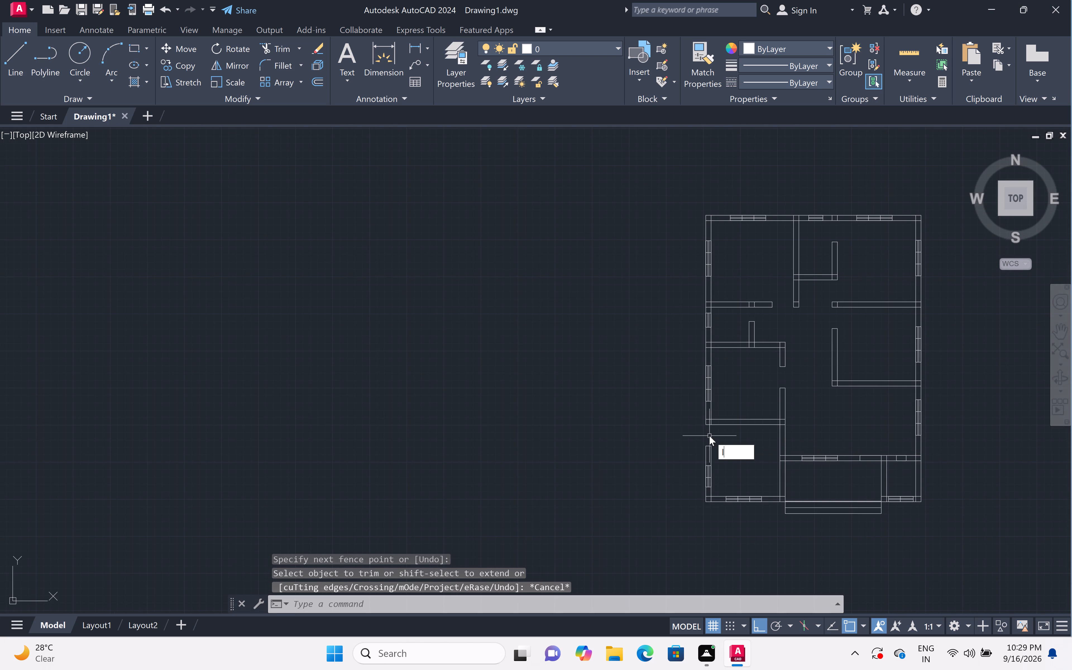
key("space")
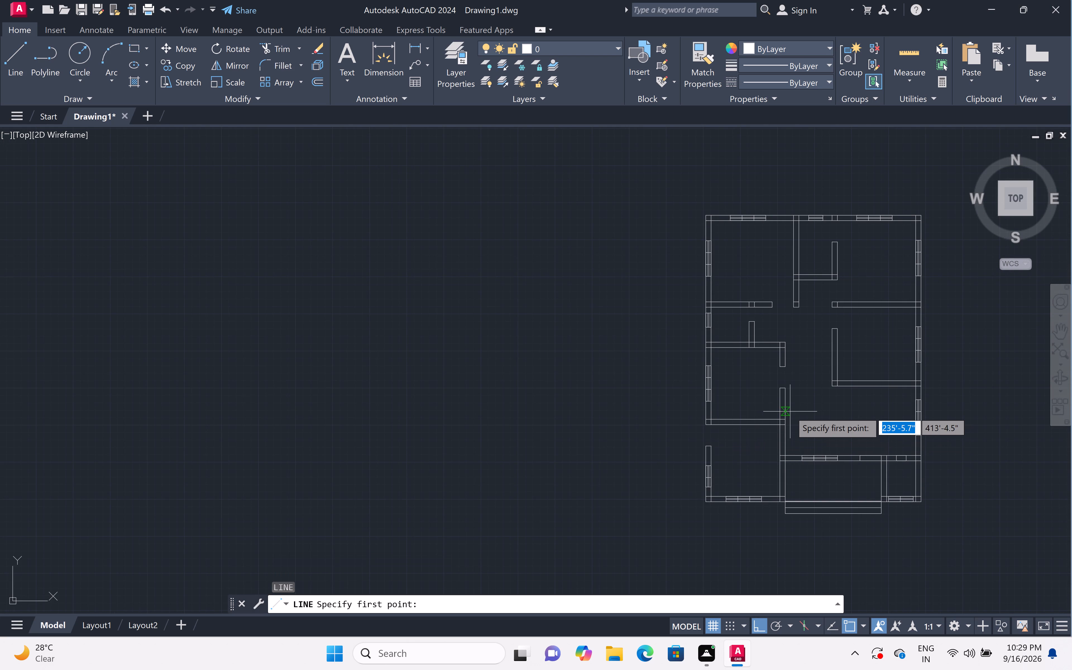
scroll(790, 411, "up", 3)
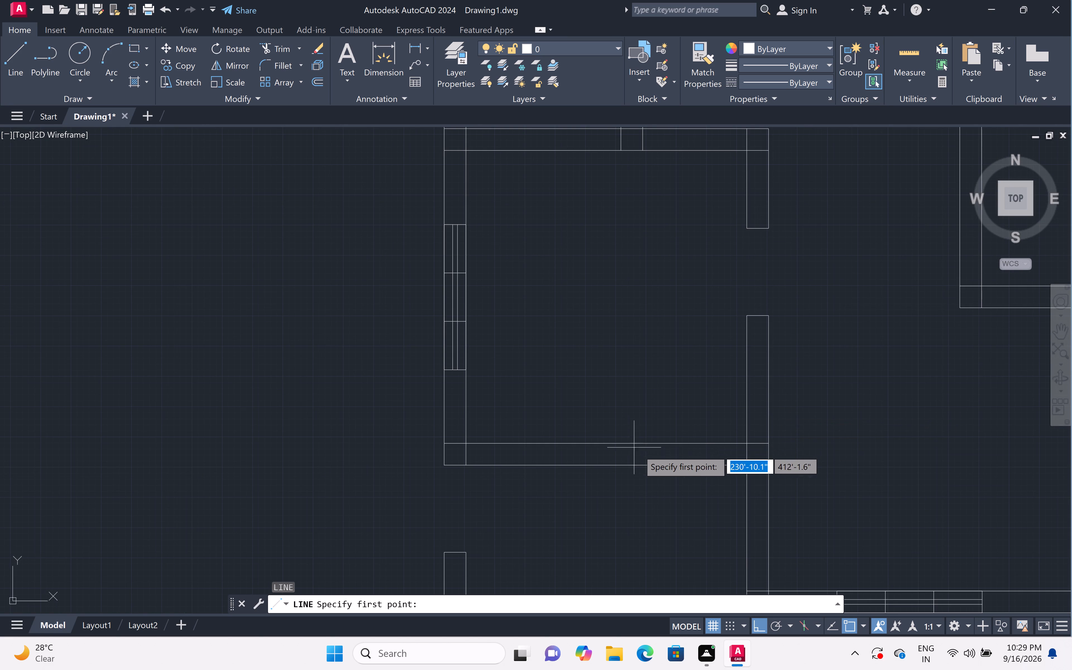
left_click(624, 443)
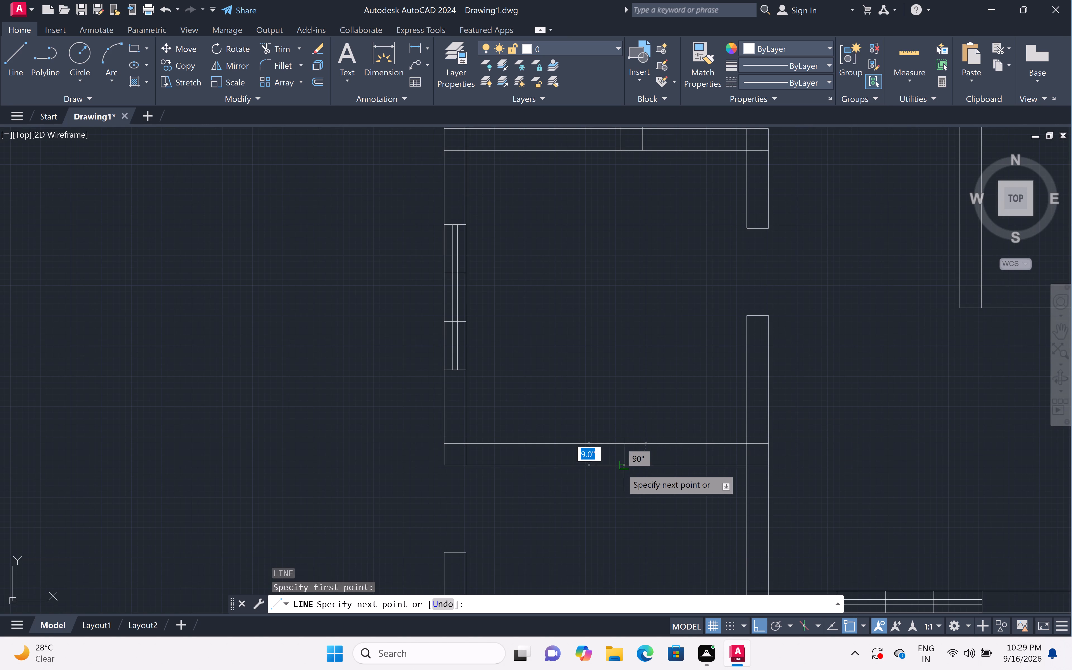
left_click(621, 468)
key("space")
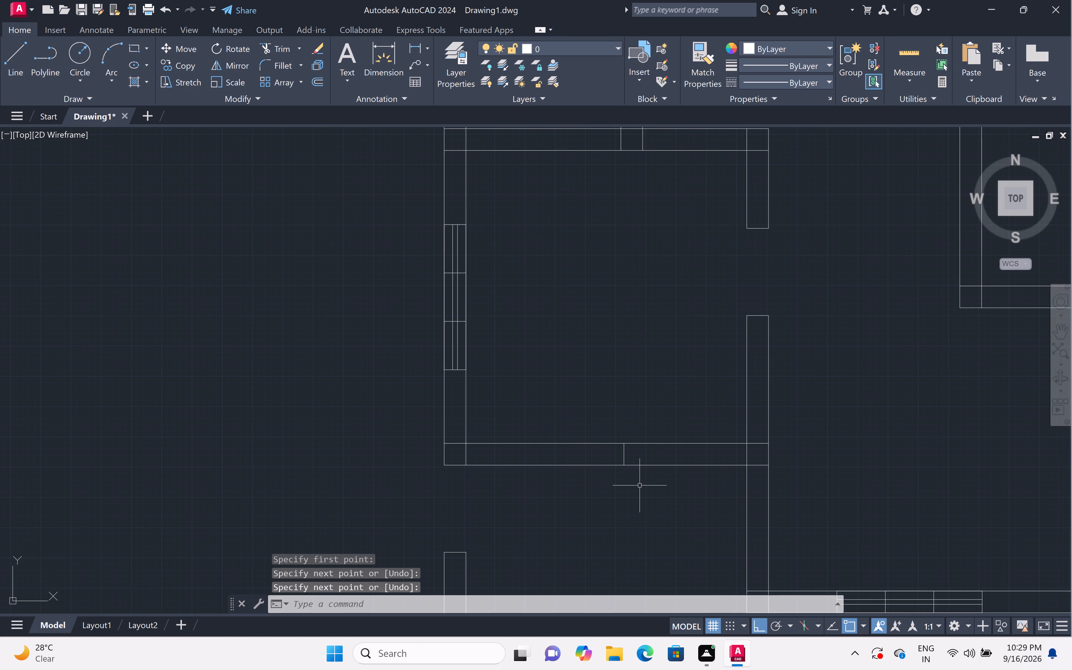
Trim both lines of the wall between the middle-left and bottom-left rooms from the new cross line to the right wall.
type("tr")
key("space")
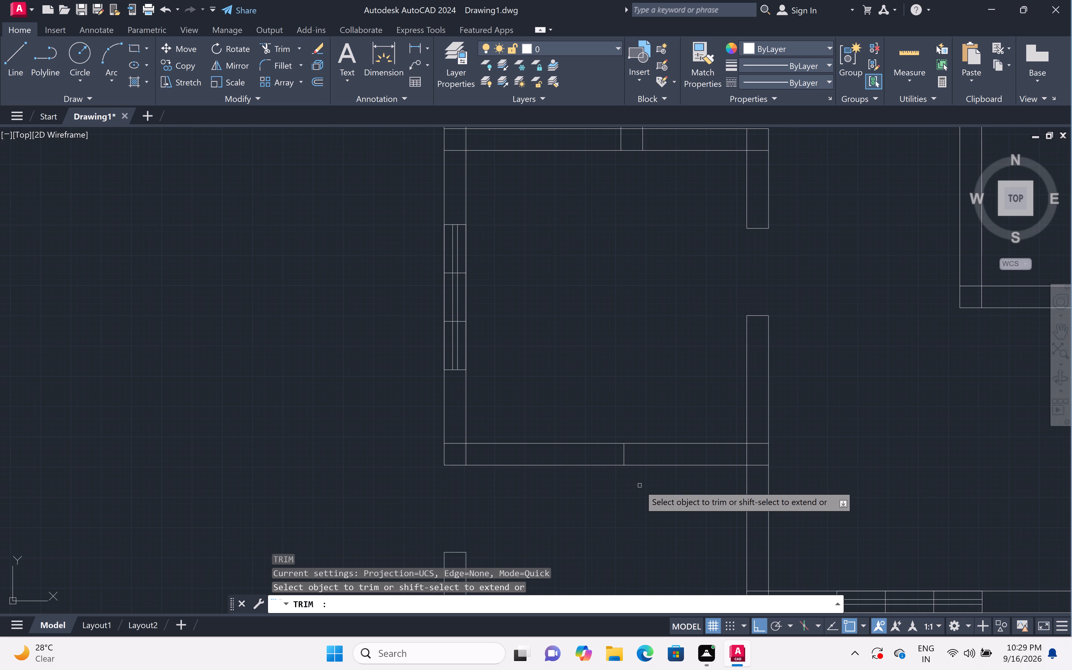
left_click(669, 414)
left_click(670, 472)
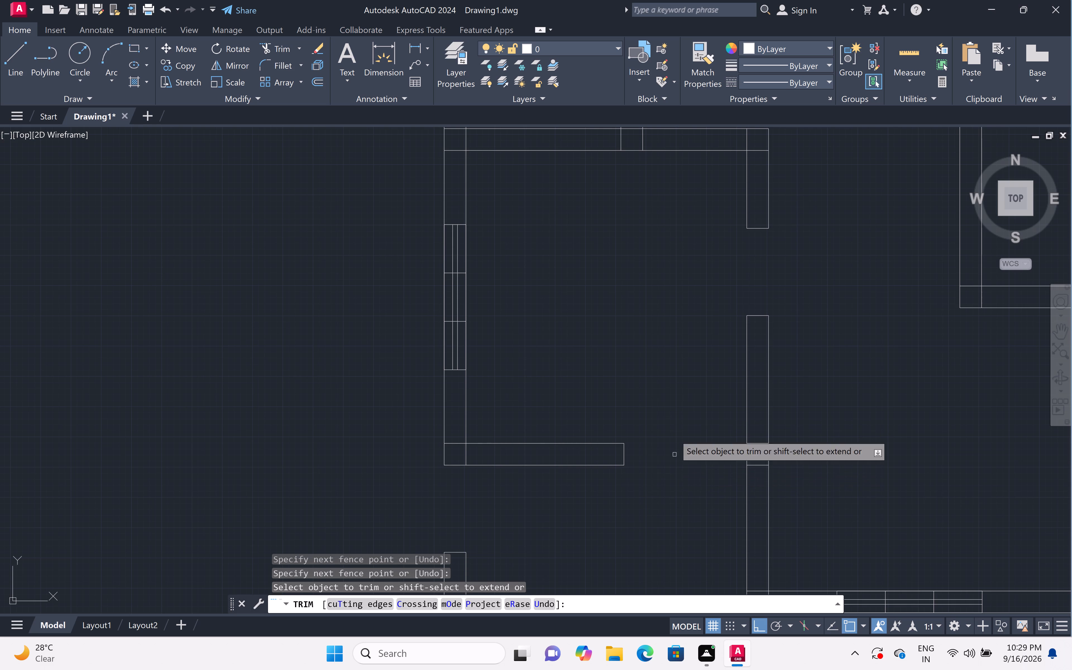
Trim the entrance porch's back wall between the mark beside the window and the small bottom-right room to open the main entrance.
scroll(666, 413, "down", 3)
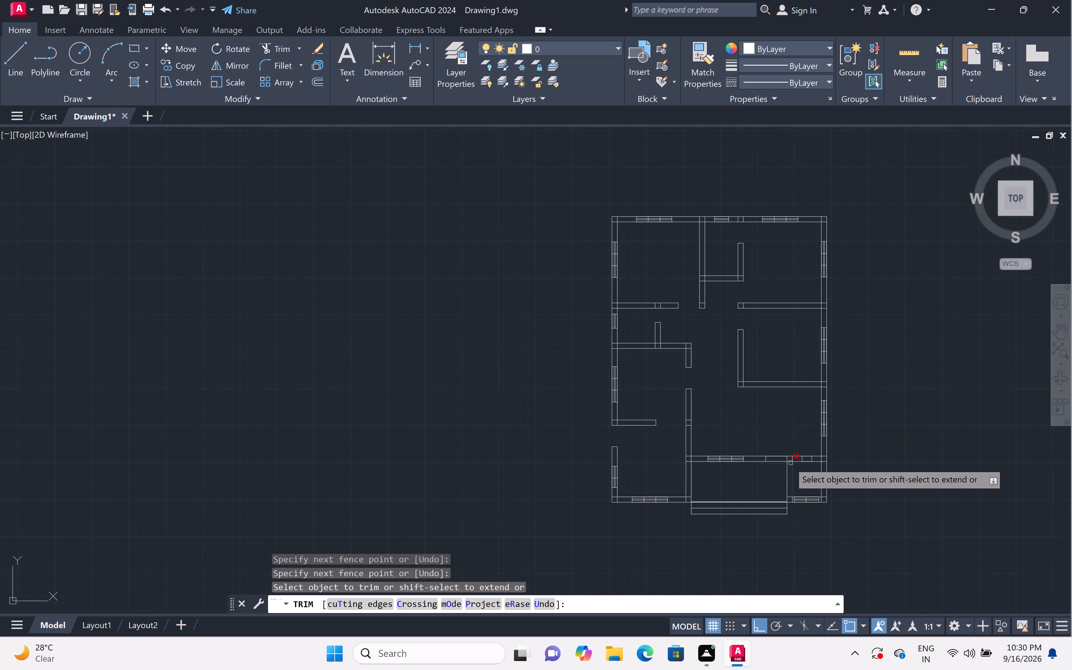
scroll(781, 462, "up", 3)
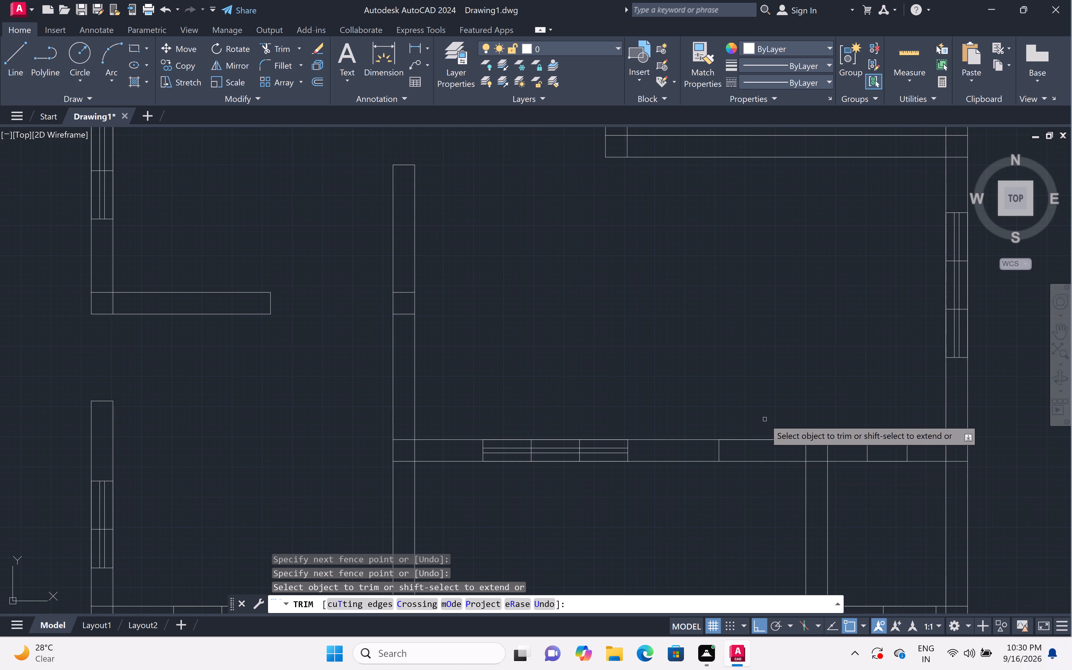
left_click(765, 419)
left_click(747, 470)
scroll(759, 457, "down", 2)
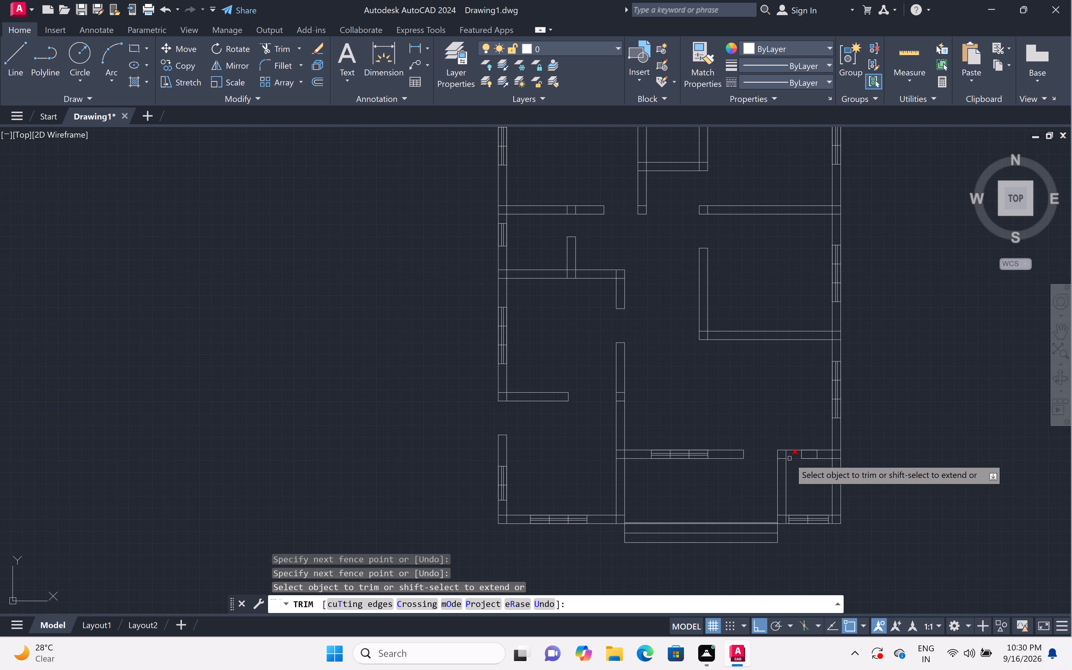
Trim both lines of the small bottom-right room's top wall between the two door marks.
scroll(807, 456, "up", 4)
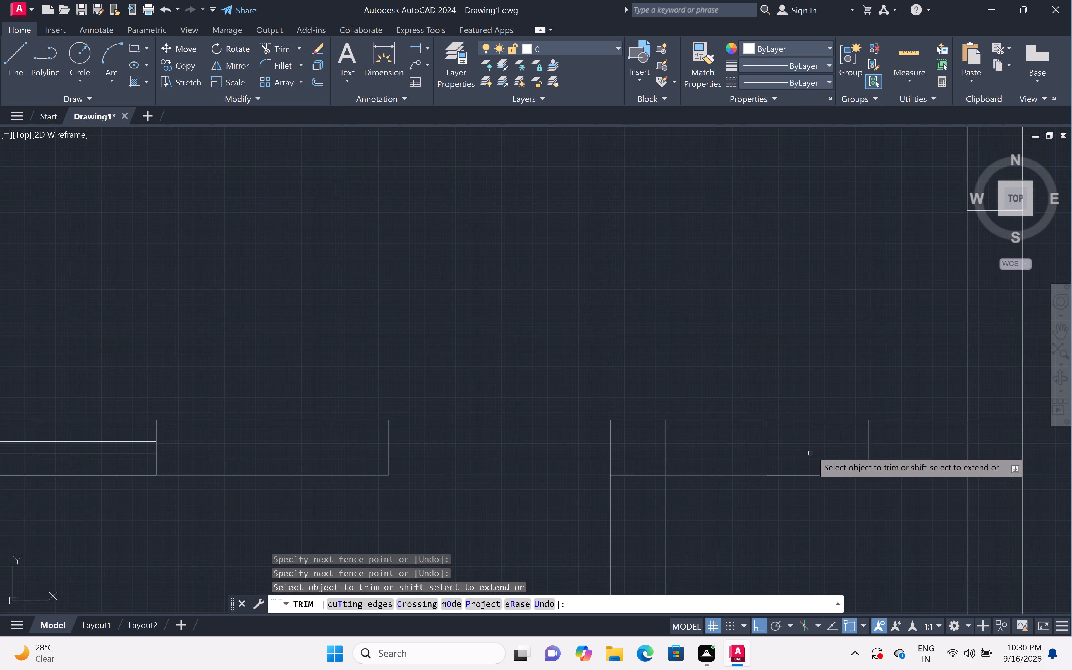
left_click(824, 404)
left_click(805, 506)
scroll(815, 456, "down", 4)
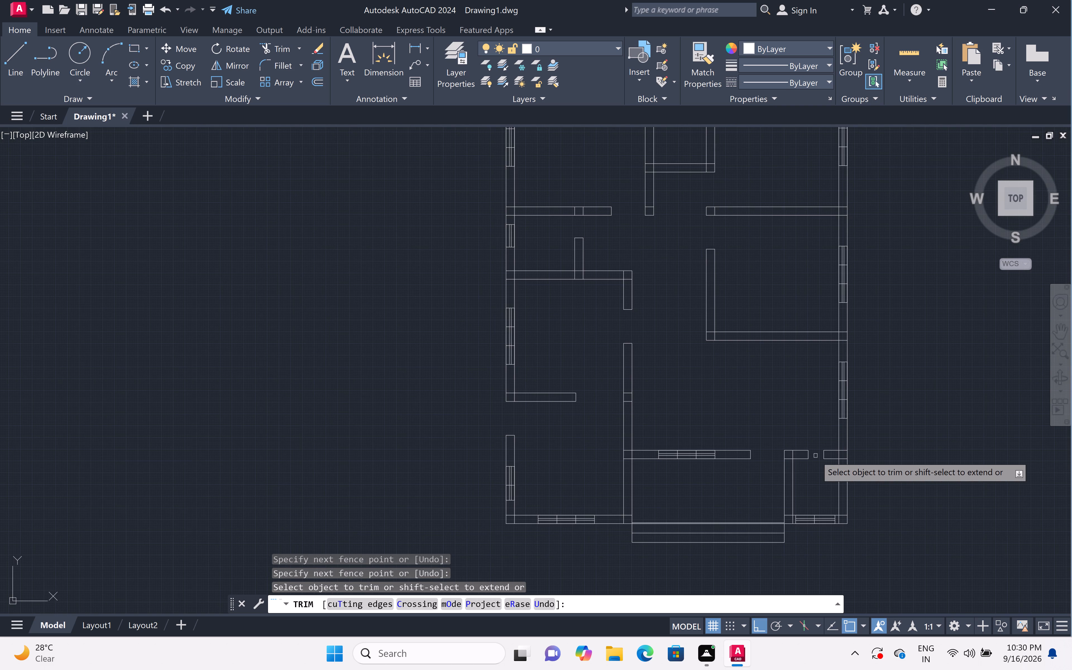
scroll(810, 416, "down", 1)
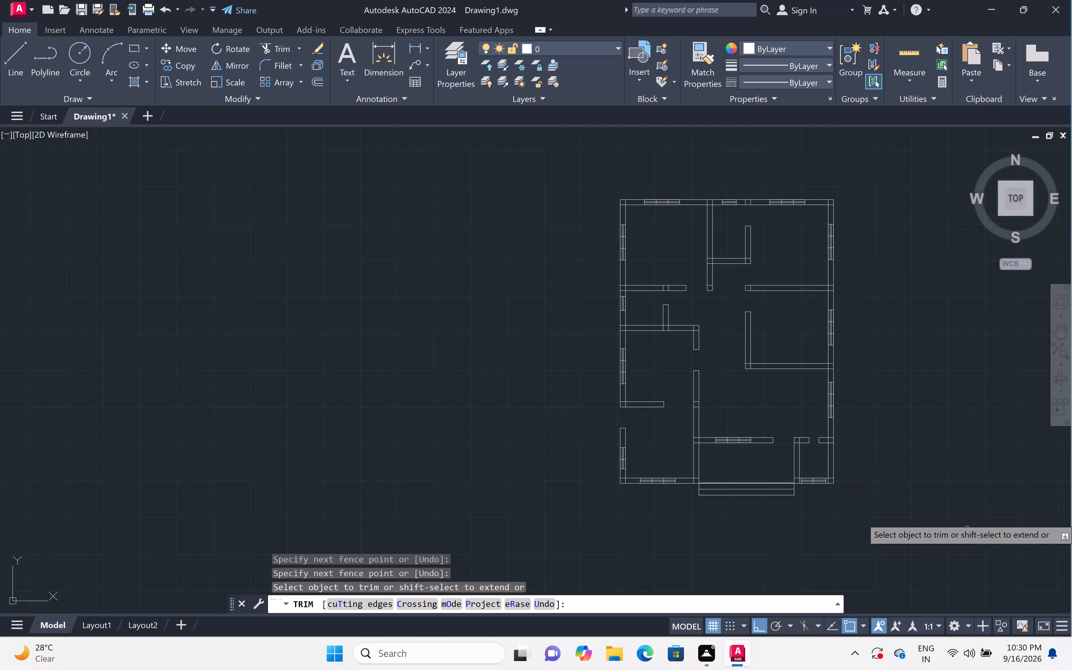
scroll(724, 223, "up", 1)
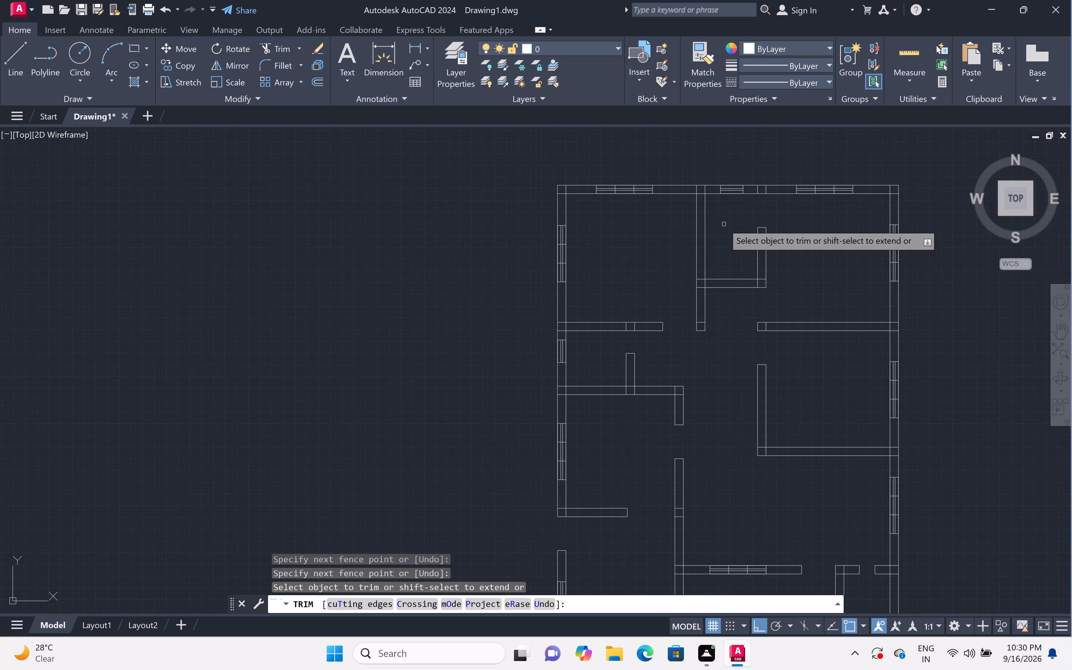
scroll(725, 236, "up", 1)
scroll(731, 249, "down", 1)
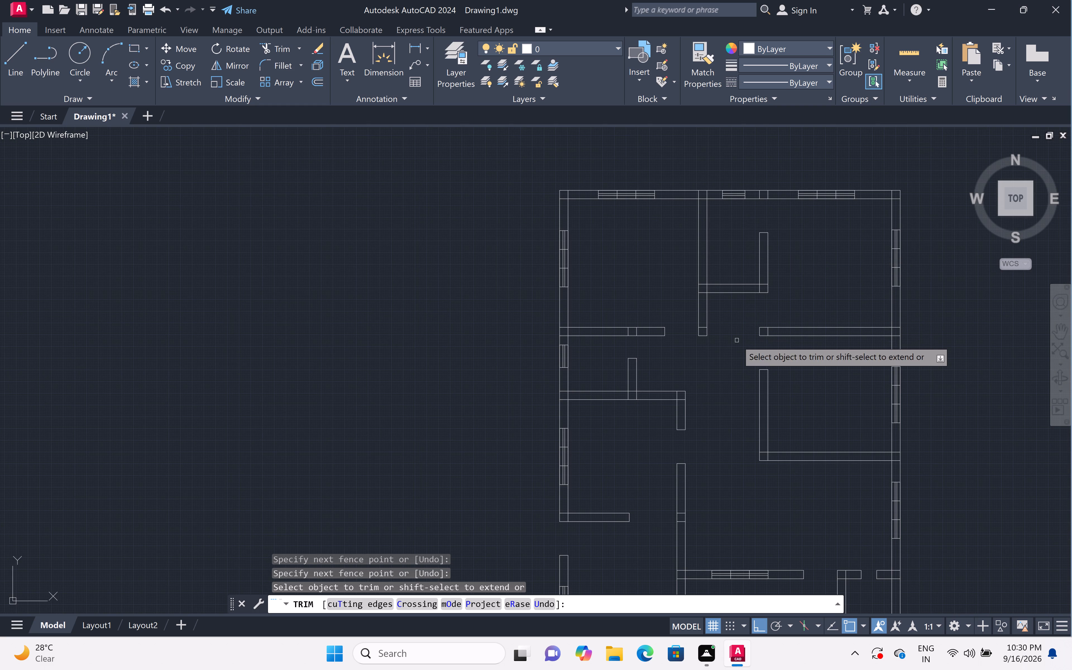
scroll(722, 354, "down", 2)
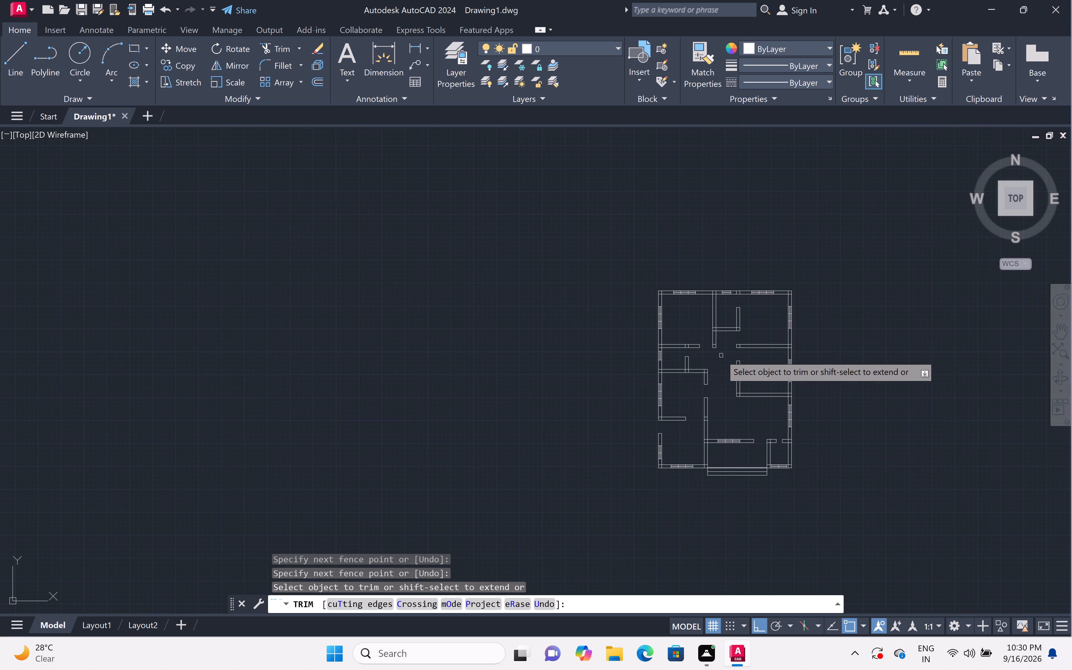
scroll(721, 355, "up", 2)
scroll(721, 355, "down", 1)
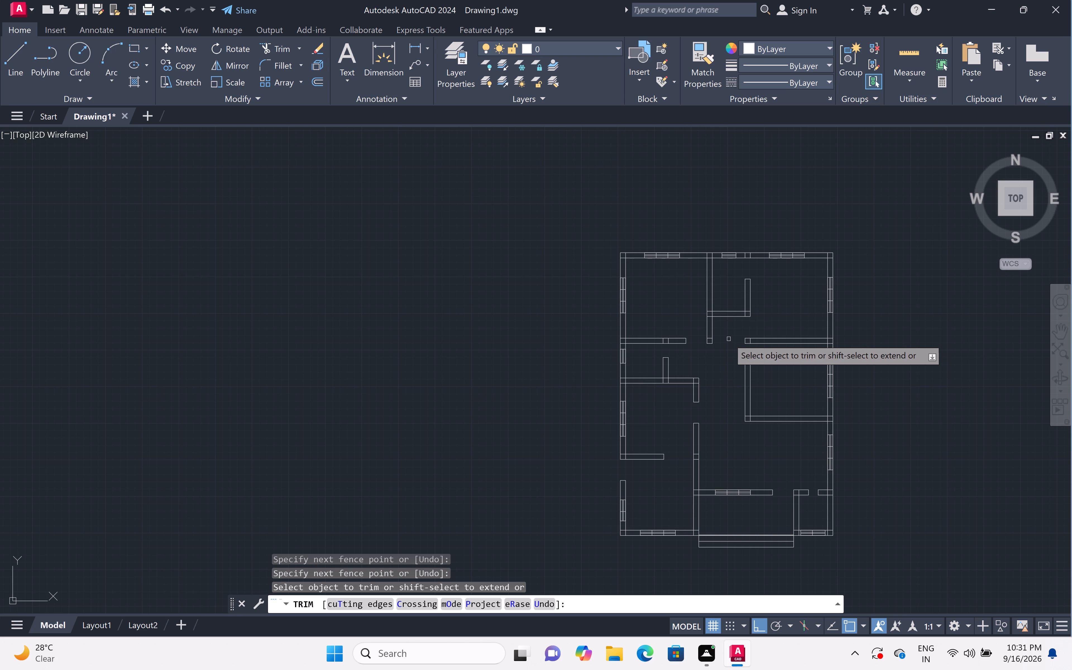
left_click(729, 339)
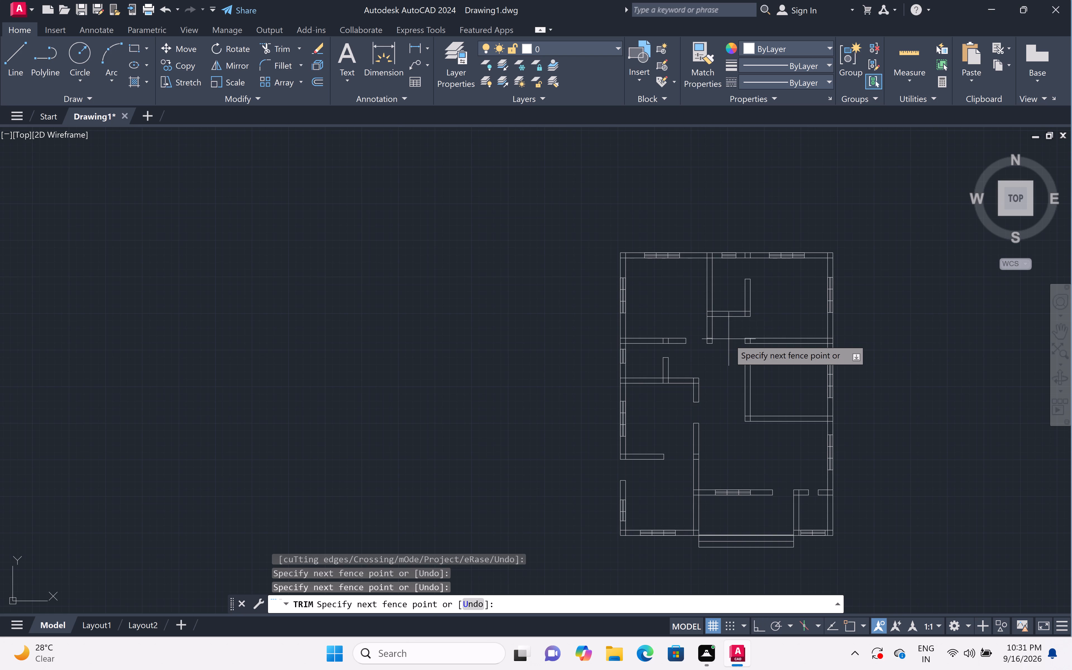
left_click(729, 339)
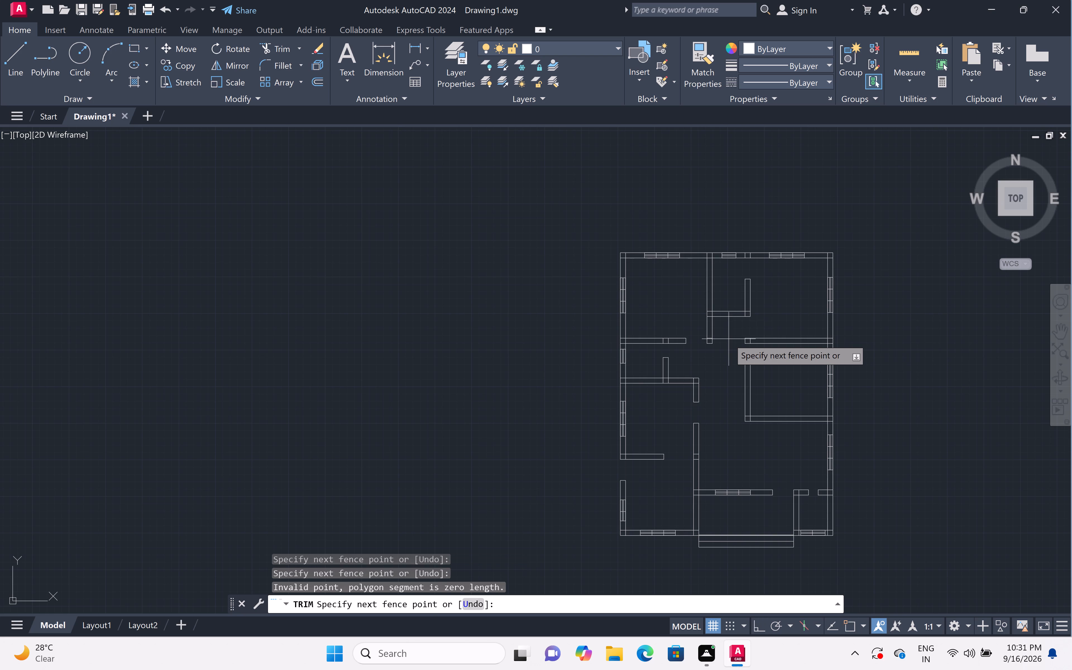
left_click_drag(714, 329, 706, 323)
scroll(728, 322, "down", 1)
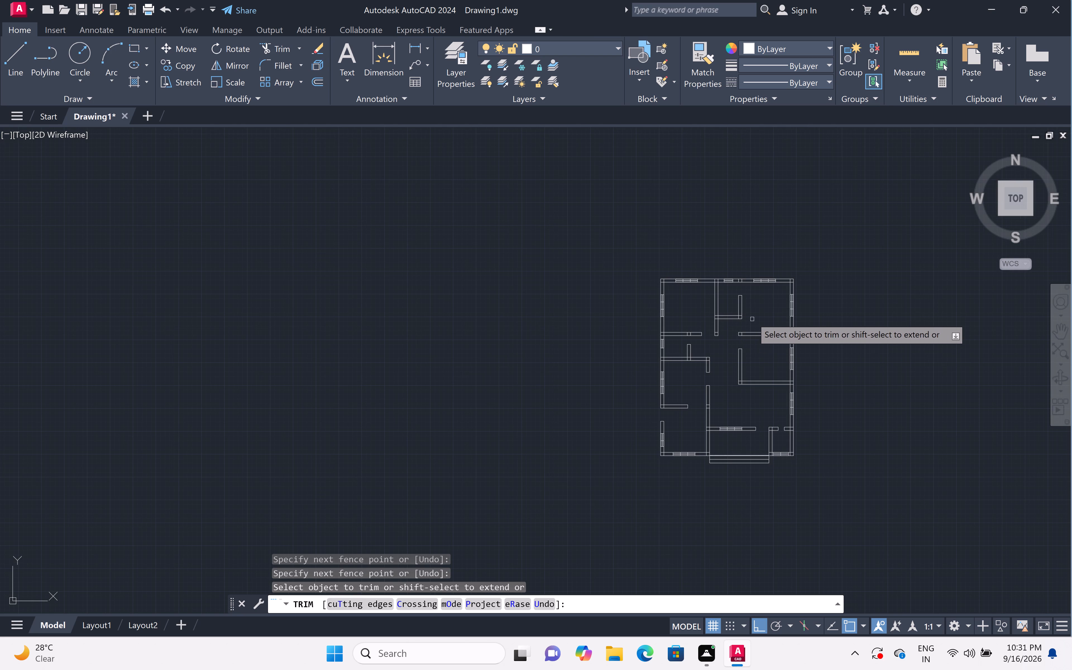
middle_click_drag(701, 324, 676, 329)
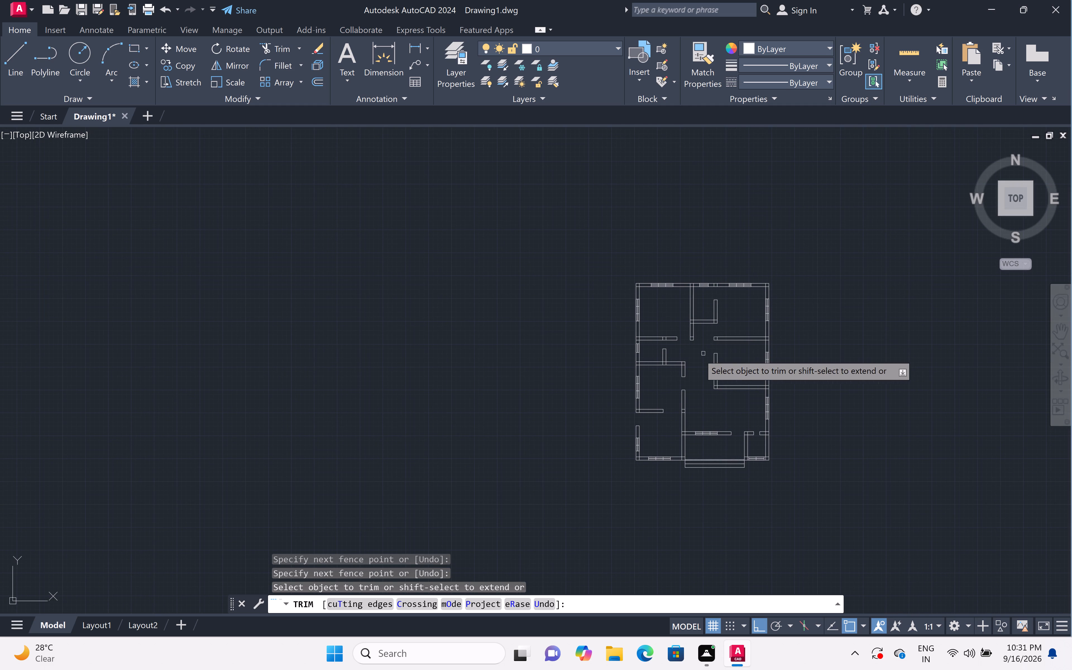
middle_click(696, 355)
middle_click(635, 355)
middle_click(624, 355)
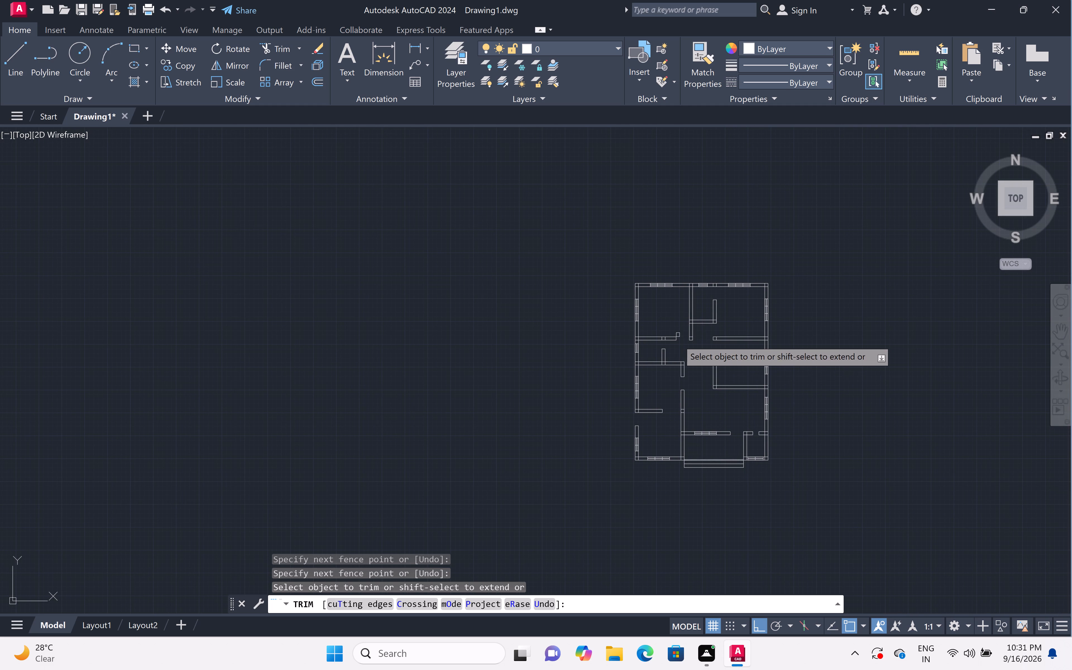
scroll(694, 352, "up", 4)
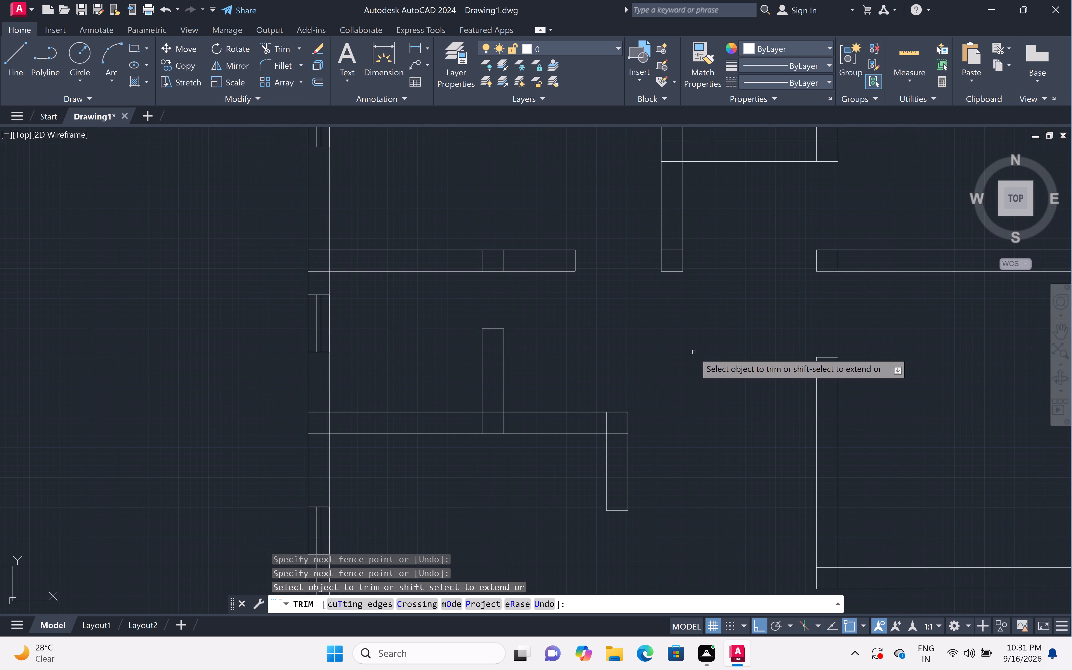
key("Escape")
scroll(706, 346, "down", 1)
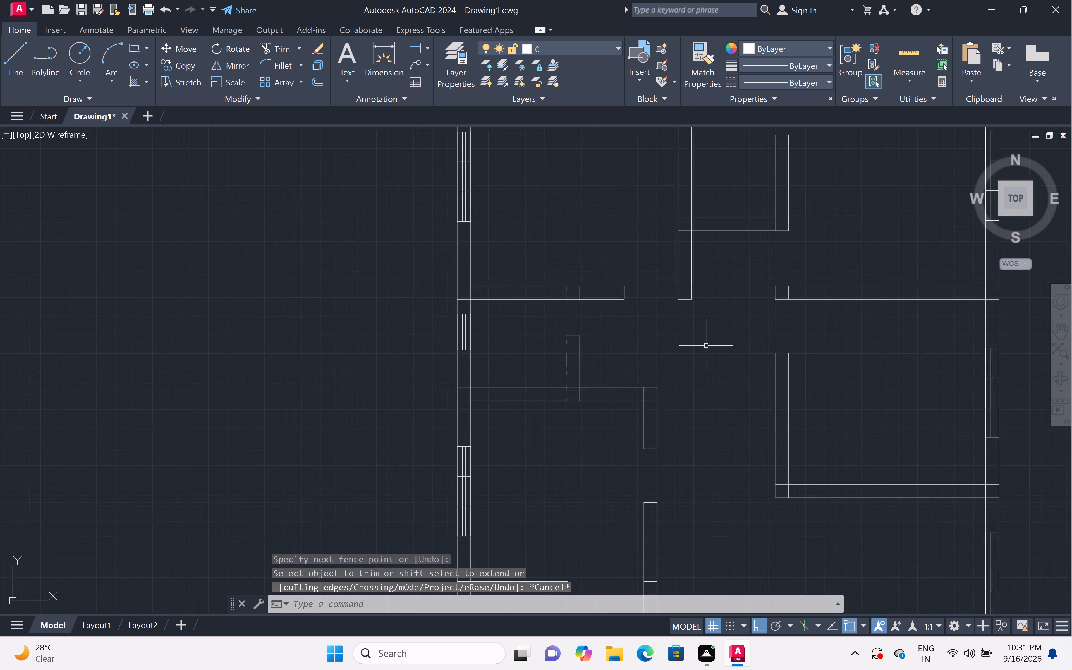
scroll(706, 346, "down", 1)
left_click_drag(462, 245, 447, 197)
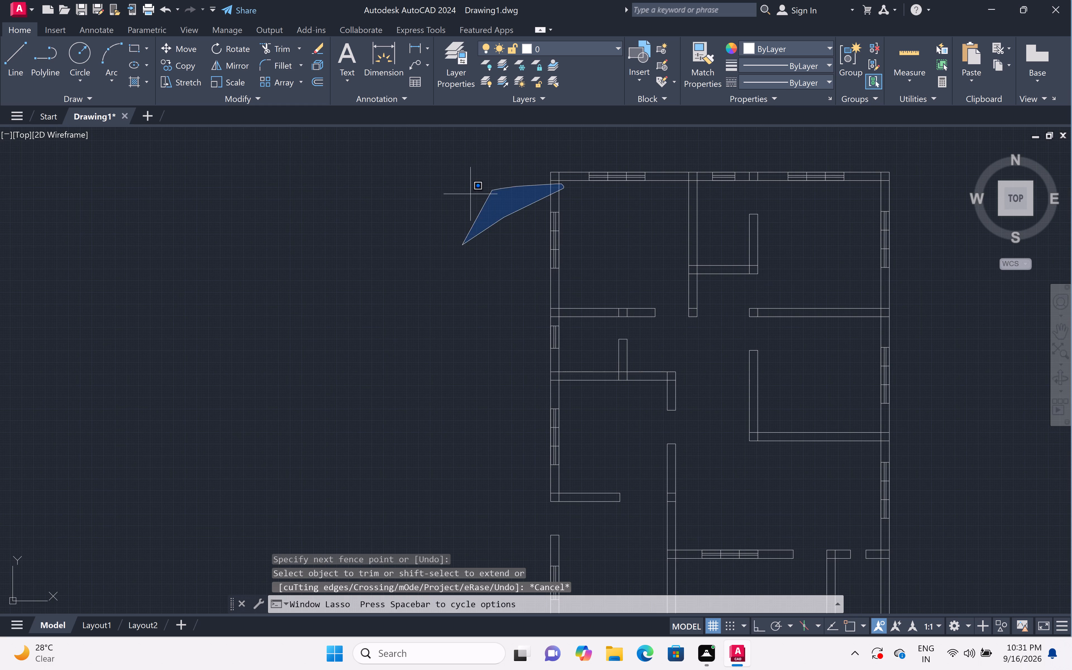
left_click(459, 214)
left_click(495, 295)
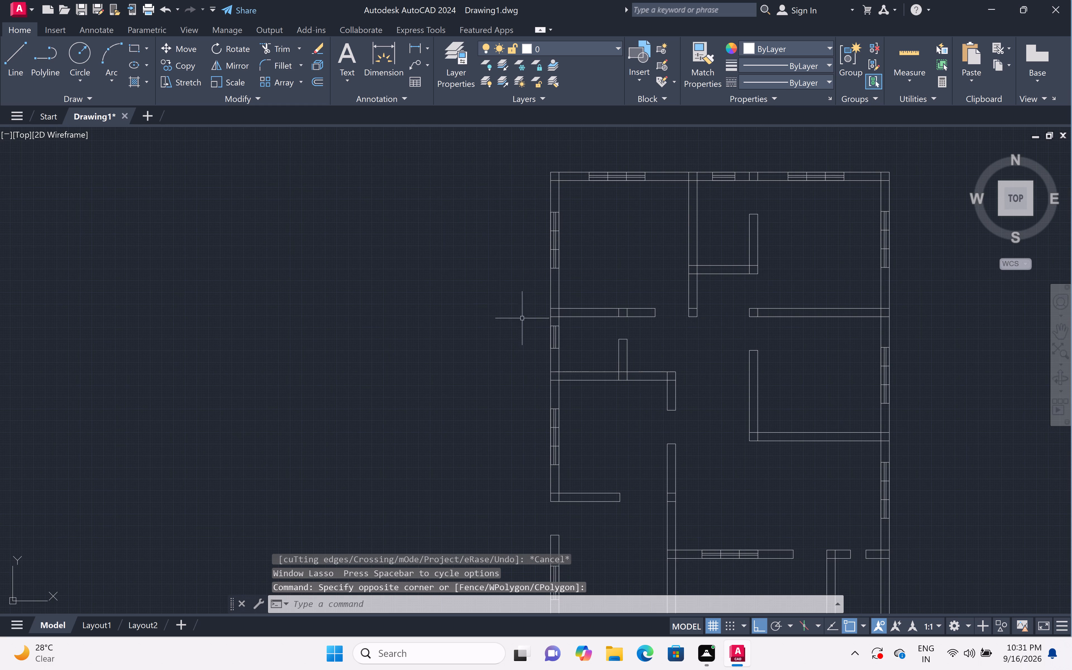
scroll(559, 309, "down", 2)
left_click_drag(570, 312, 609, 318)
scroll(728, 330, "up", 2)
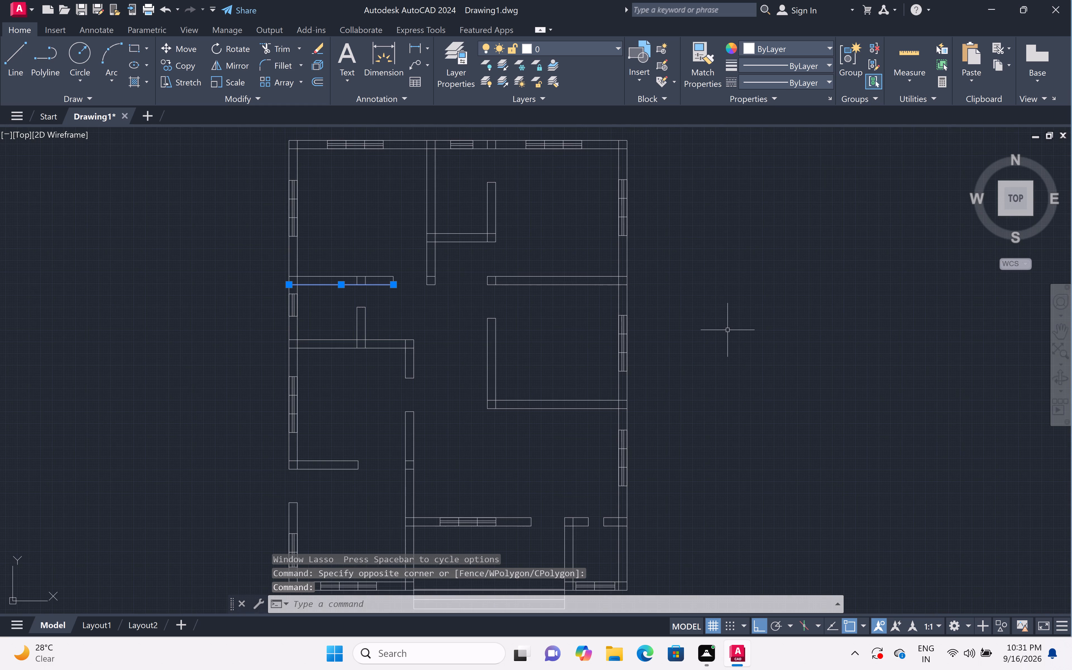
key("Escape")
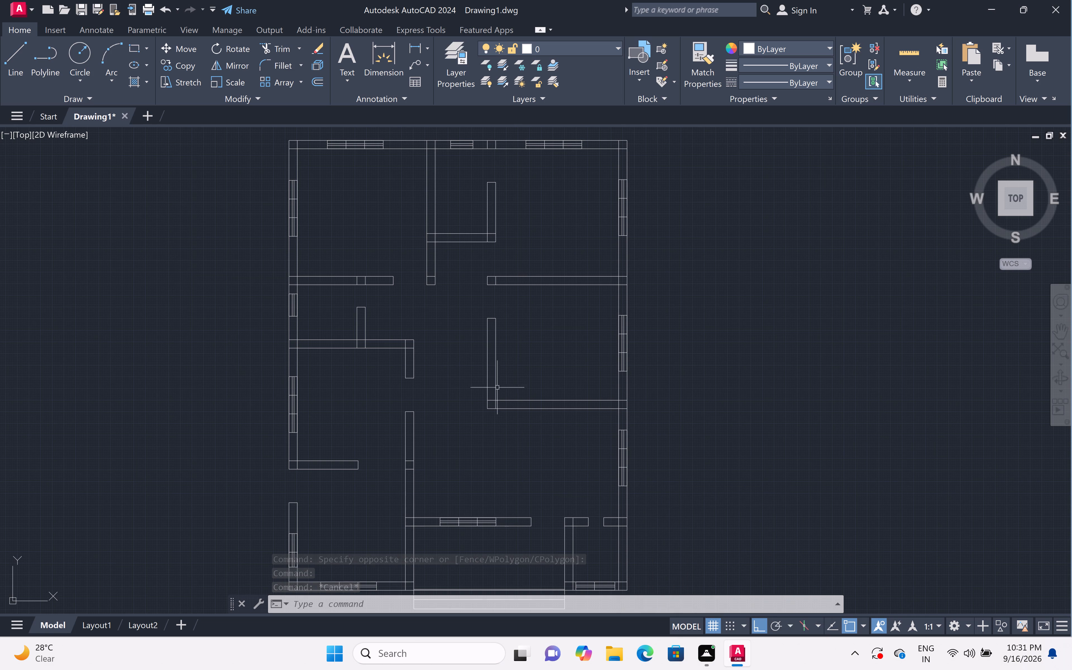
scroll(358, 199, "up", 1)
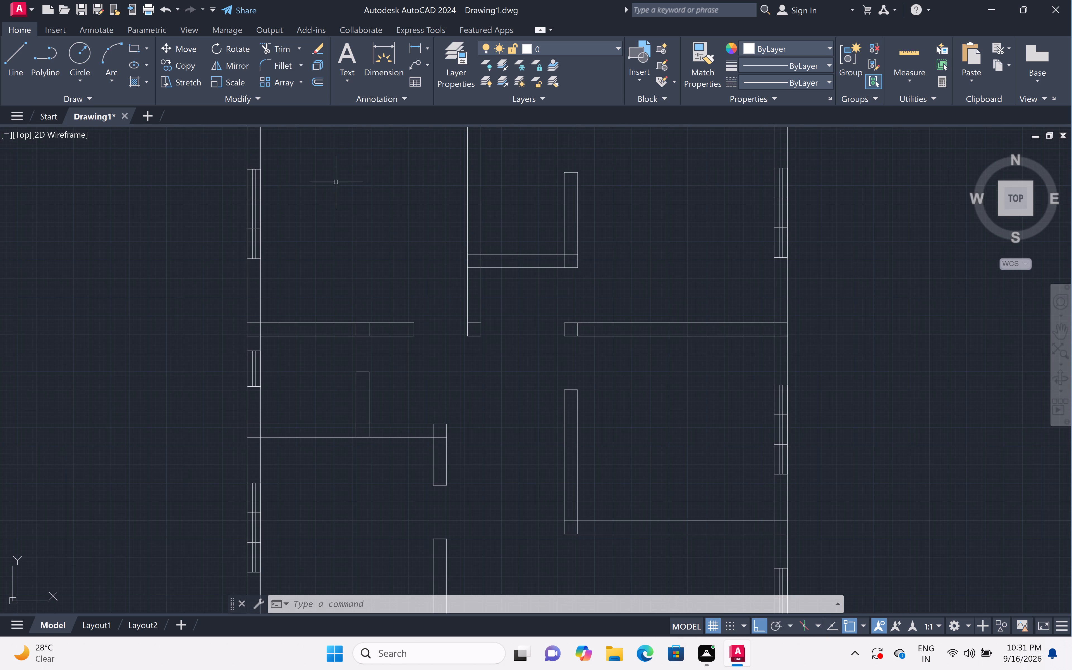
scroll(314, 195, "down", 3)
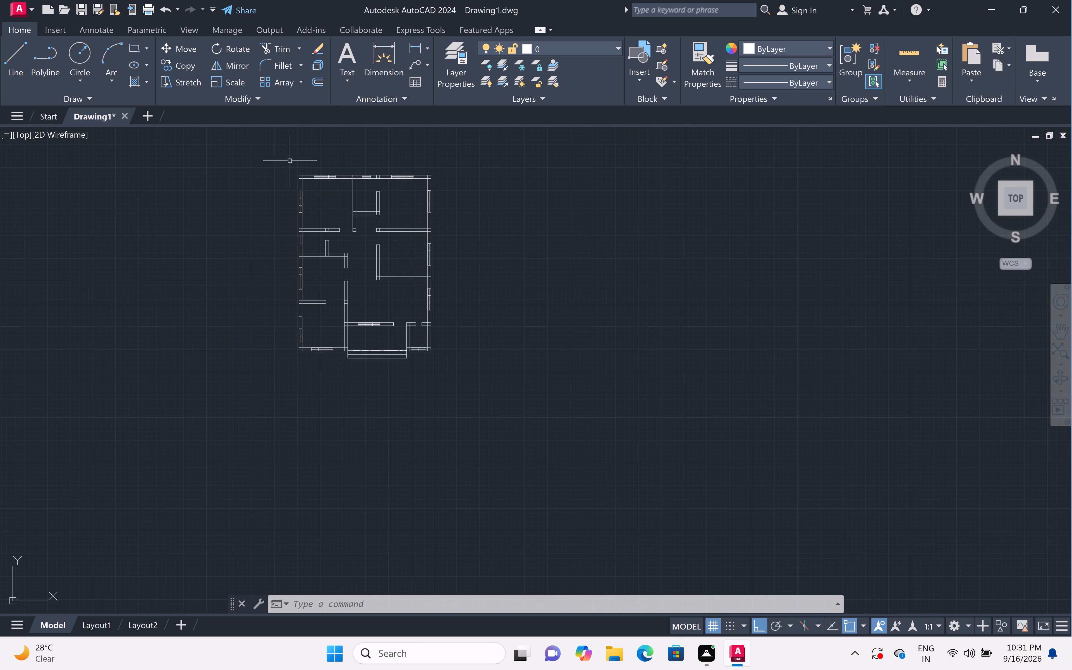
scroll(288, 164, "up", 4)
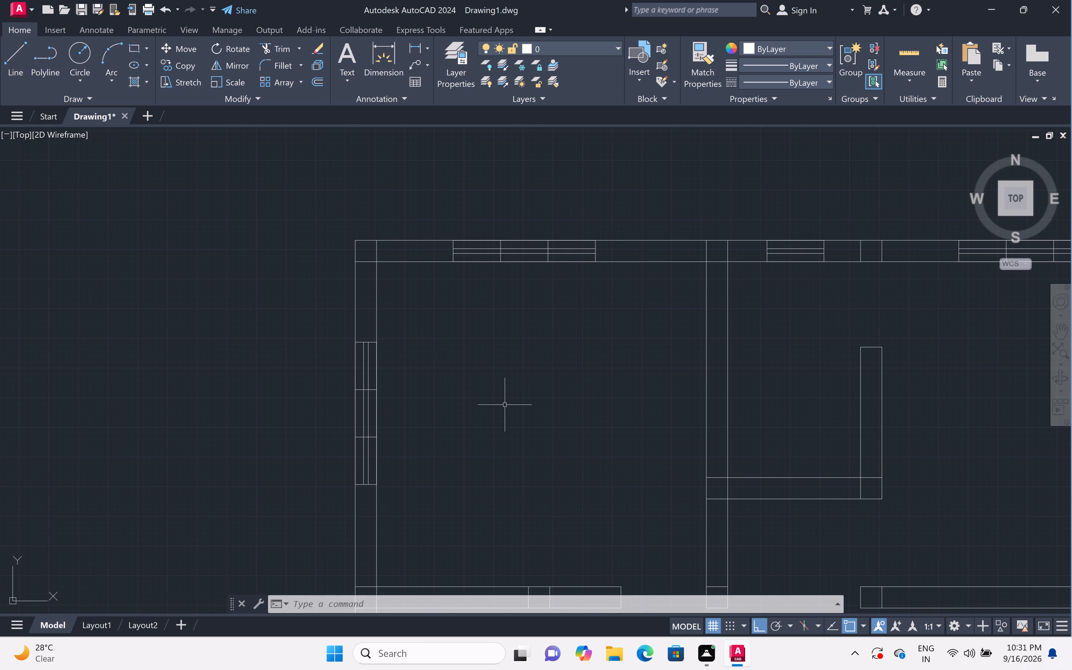
Trim the overlapping inner wall lines inside the floor plan's top-left outer corner.
key("t")
type("r")
key("space")
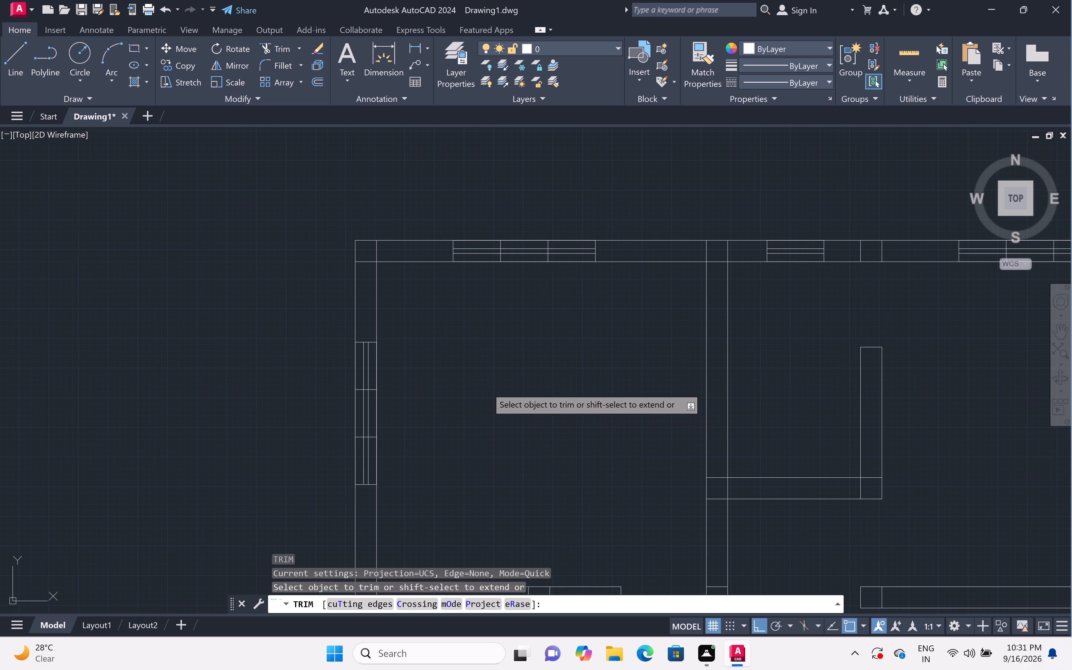
left_click(379, 253)
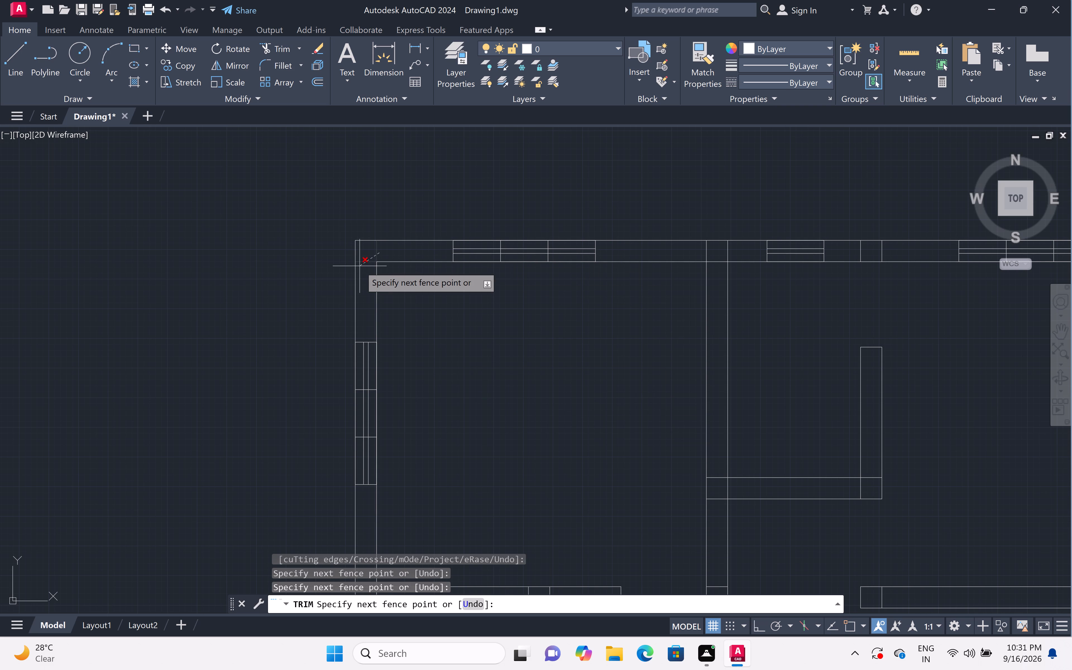
left_click(359, 266)
Trim the overlapping lines where the top-left room's right partition meets the top outer wall, so the two walls join openly.
scroll(369, 254, "down", 2)
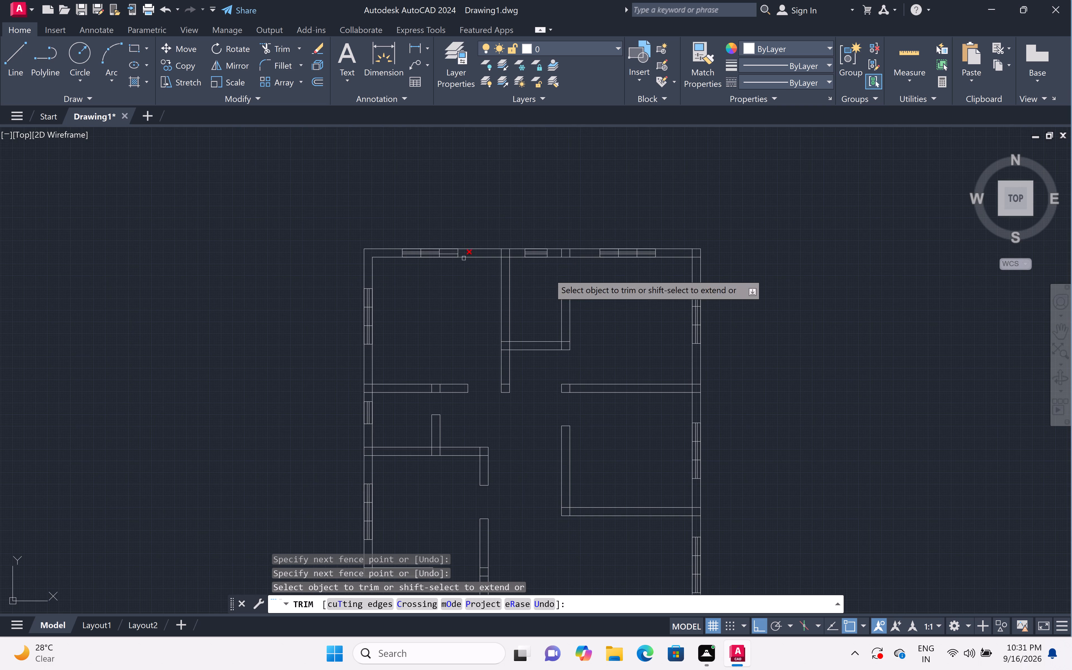
scroll(509, 252, "up", 3)
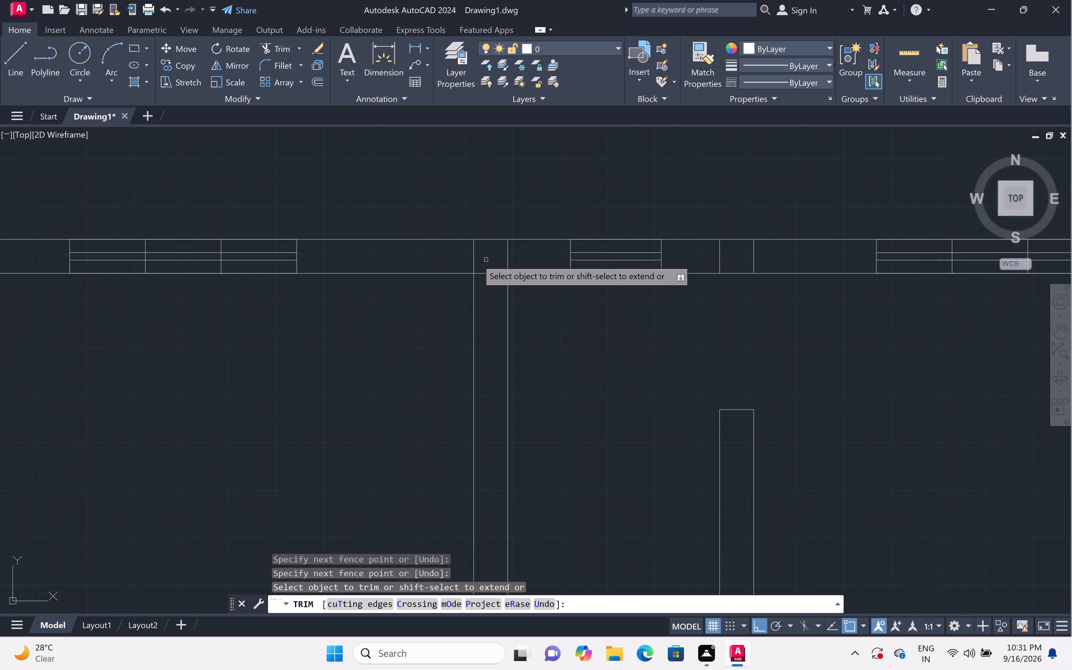
left_click(463, 261)
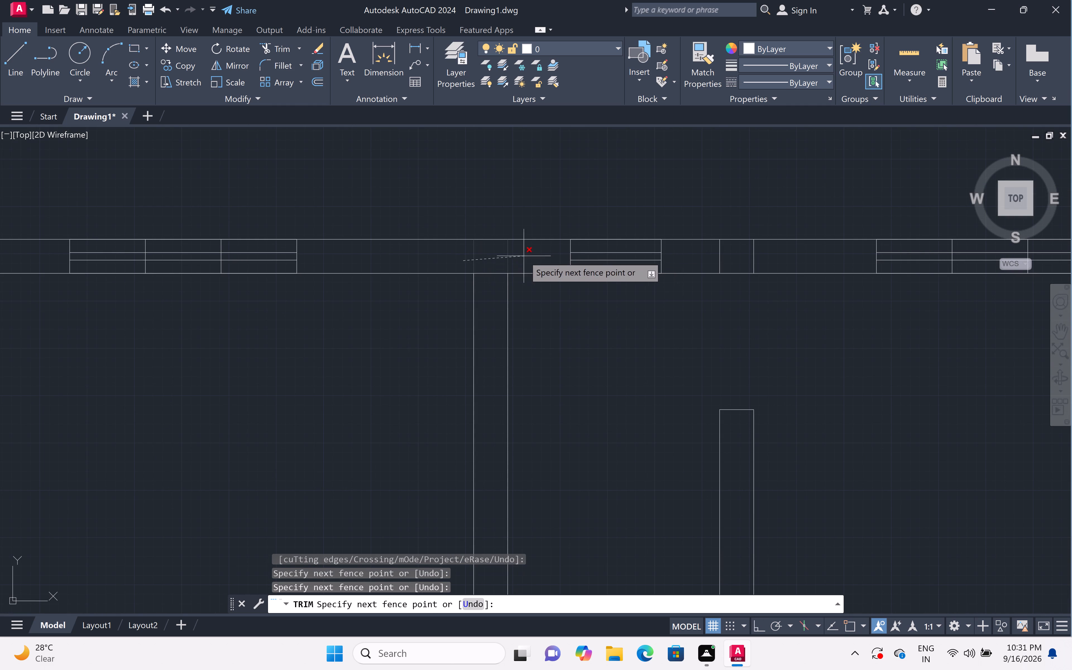
left_click(524, 256)
left_click(496, 262)
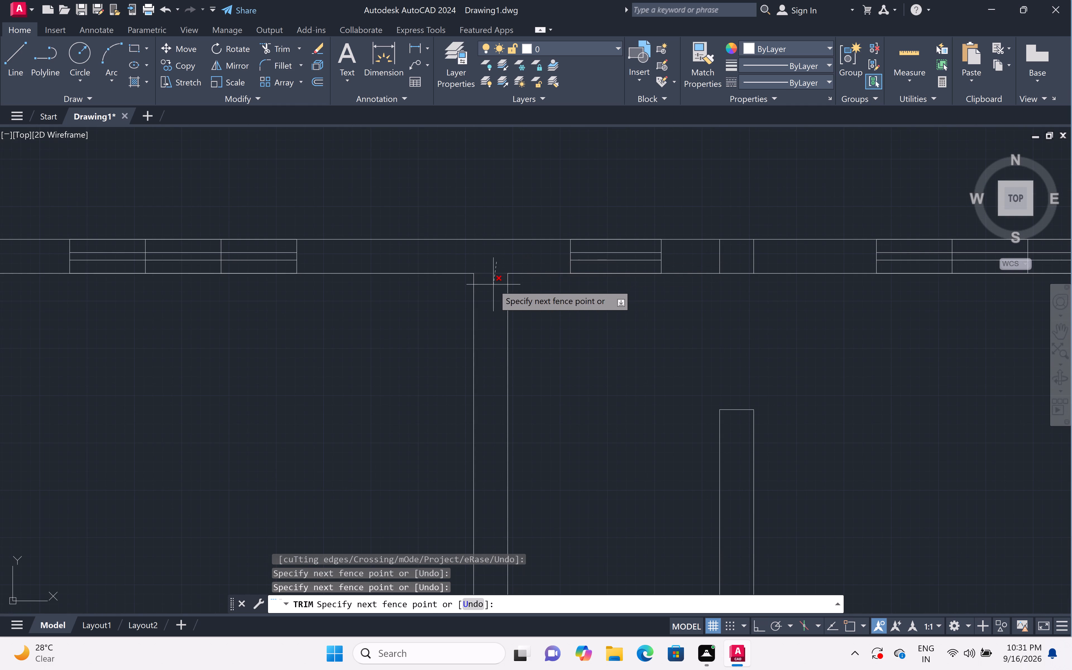
left_click(493, 284)
Trim the two leftover cross lines in the top outer wall above the small top-middle room's short right wall.
scroll(494, 269, "down", 3)
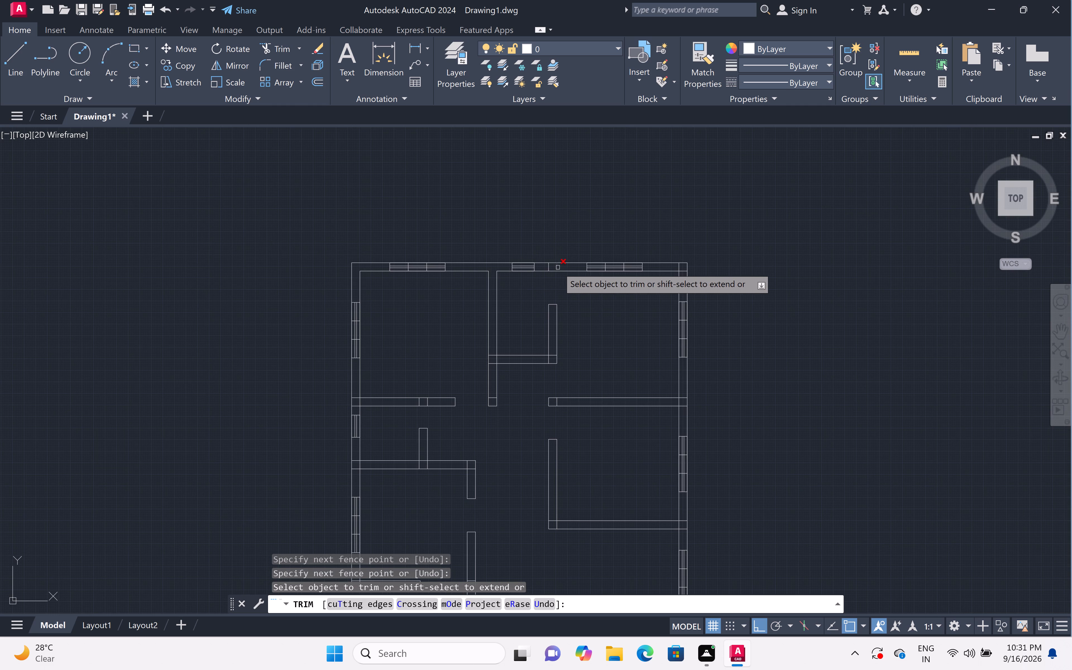
scroll(558, 267, "up", 4)
double_click(479, 261)
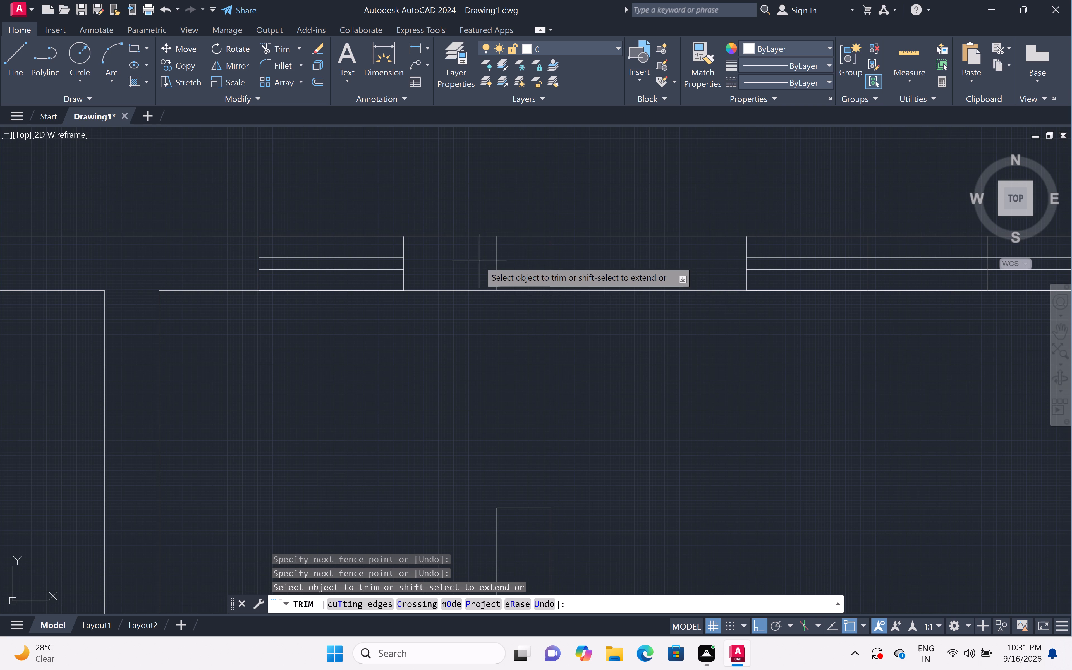
left_click(589, 271)
Trim the overlapping inner wall lines inside the floor plan's top-right outer corner.
scroll(583, 266, "down", 2)
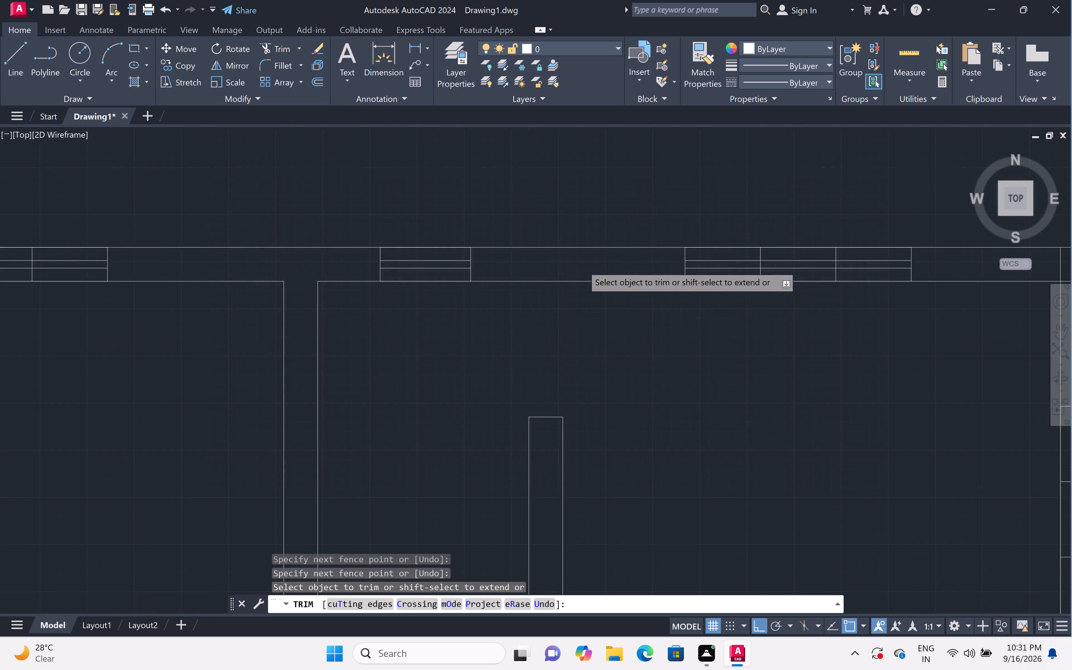
scroll(583, 268, "down", 2)
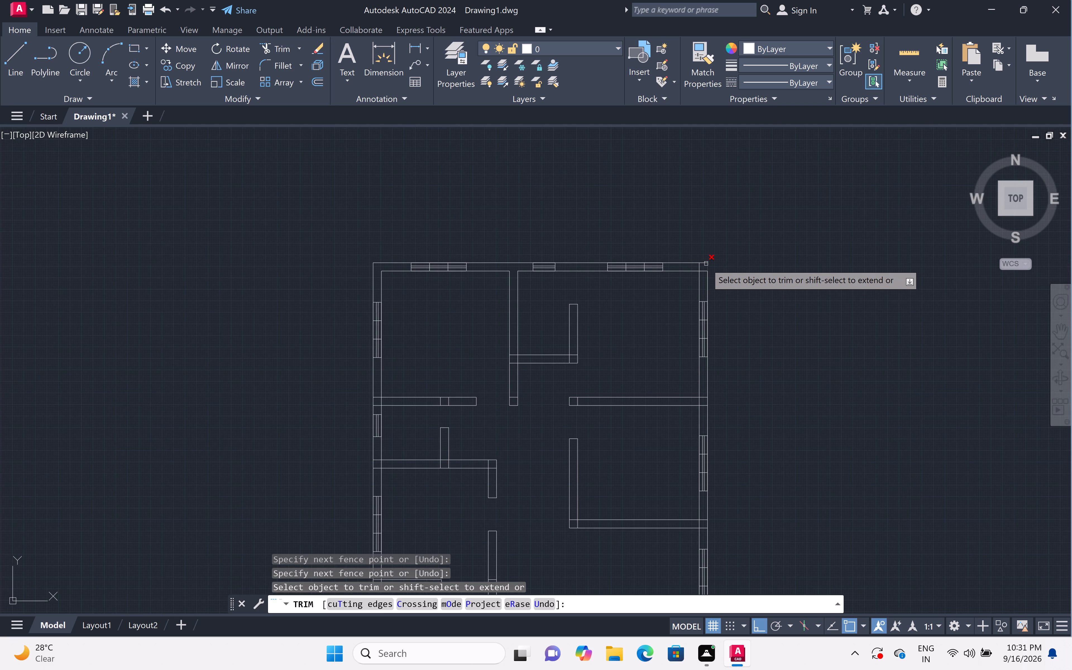
scroll(705, 264, "up", 3)
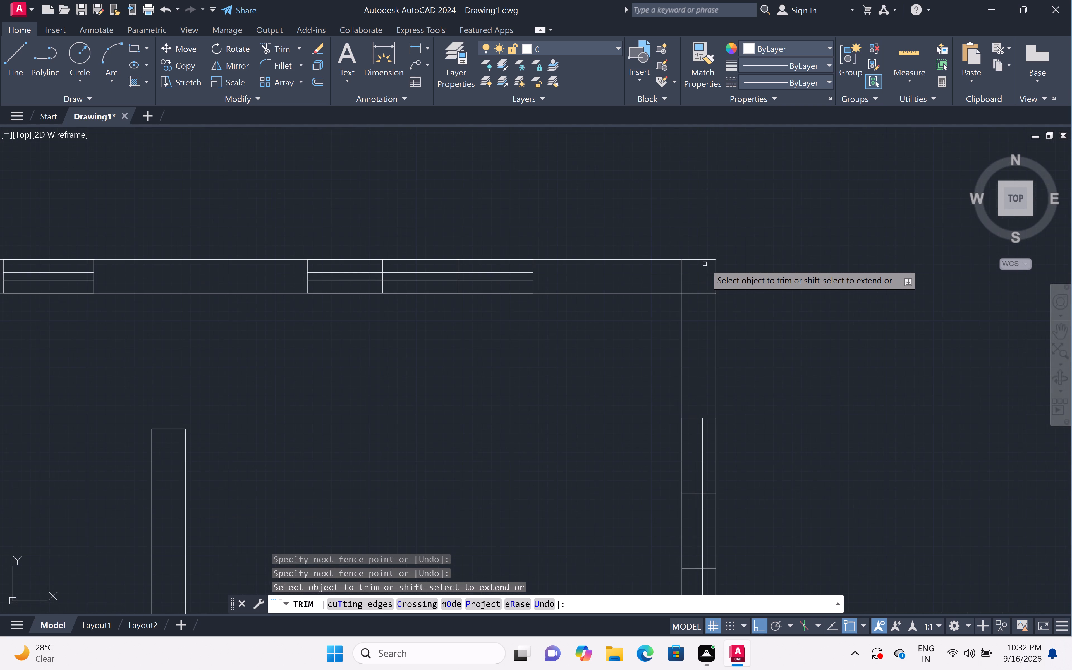
left_click(693, 283)
left_click(698, 303)
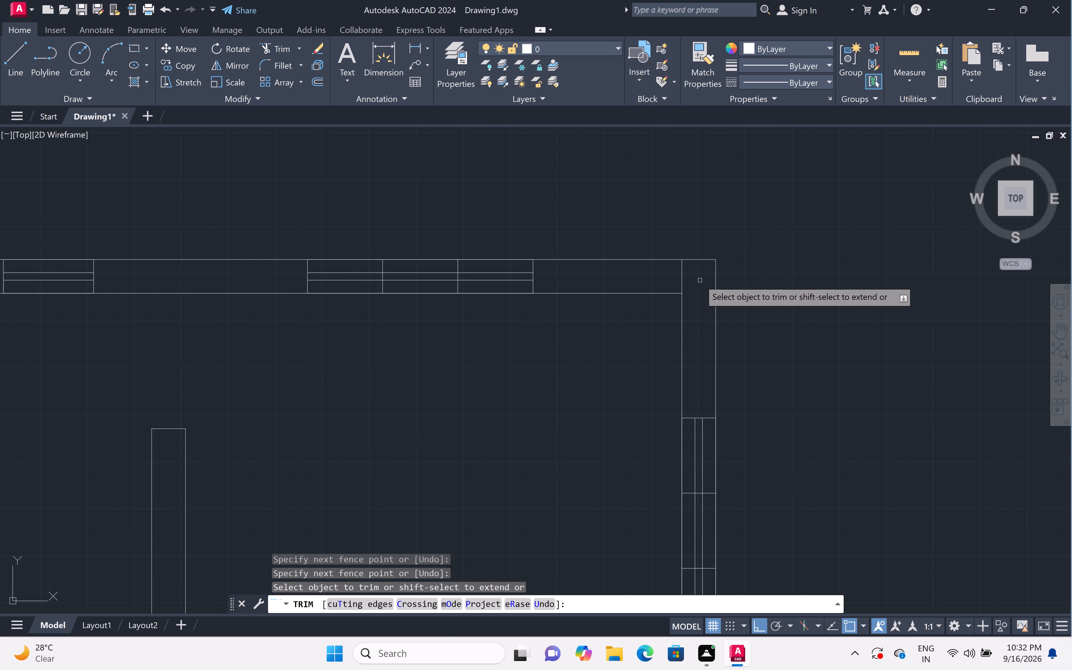
left_click(699, 280)
left_click(669, 279)
Clean up the wall between the top-right and middle-right rooms, trimming its overlap with the right outer wall and the extra line near its left end.
scroll(673, 279, "down", 5)
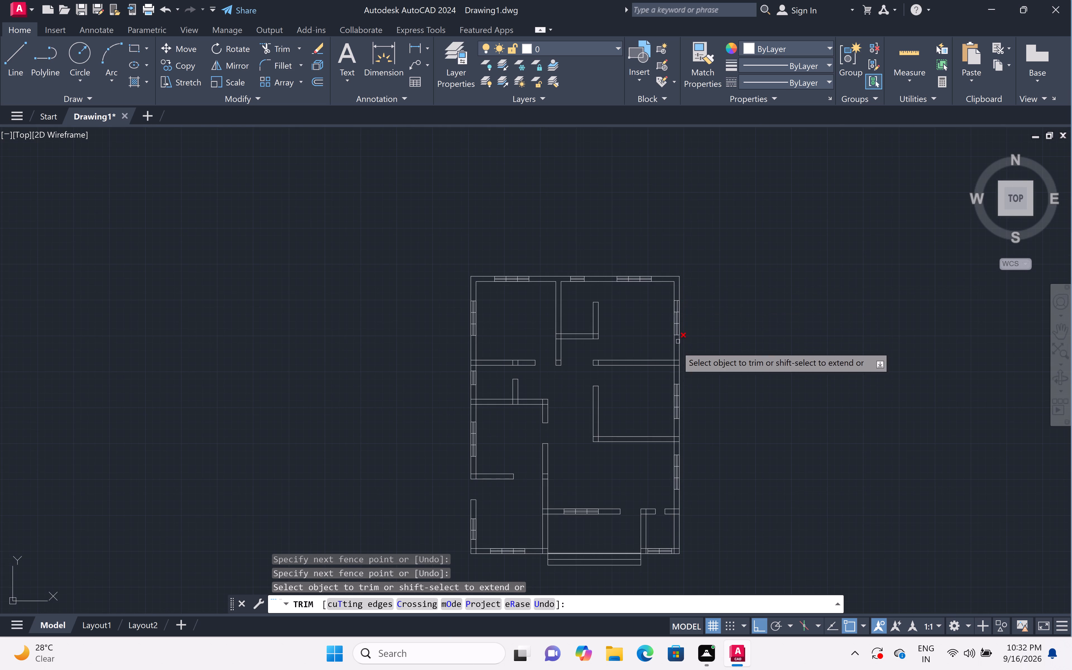
scroll(675, 367, "up", 5)
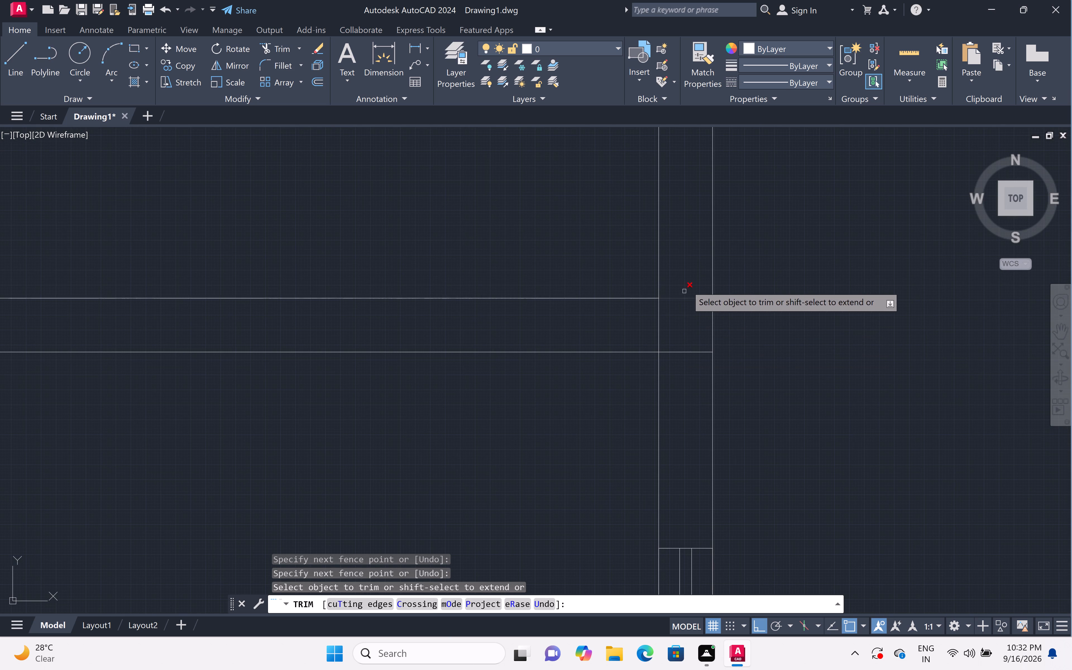
left_click(690, 277)
left_click(679, 387)
left_click(669, 332)
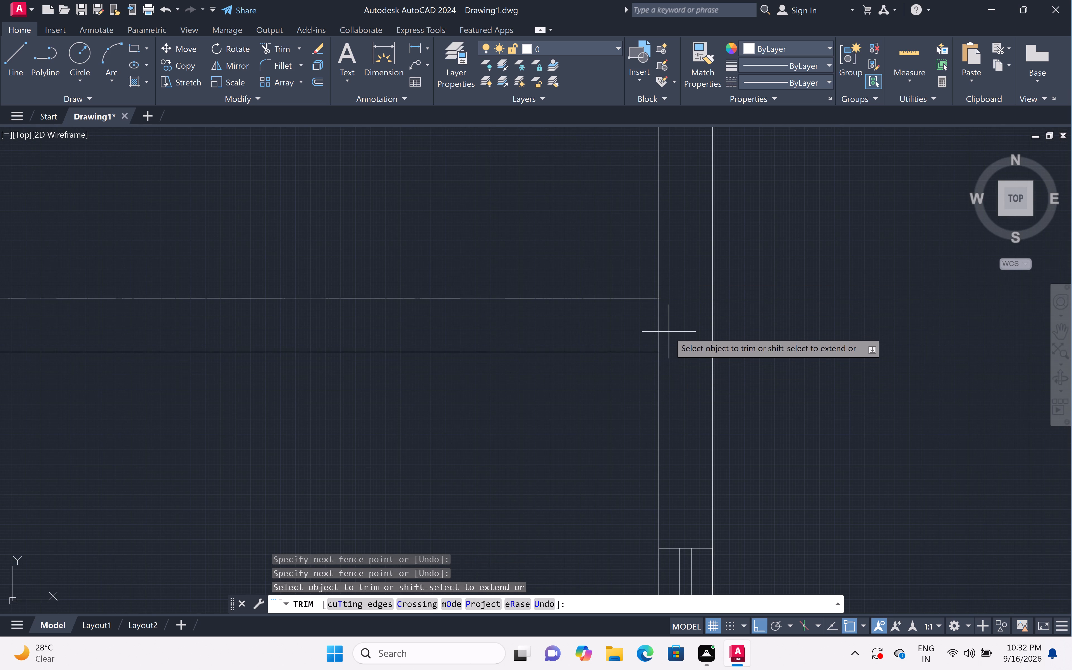
left_click(609, 327)
scroll(616, 325, "down", 3)
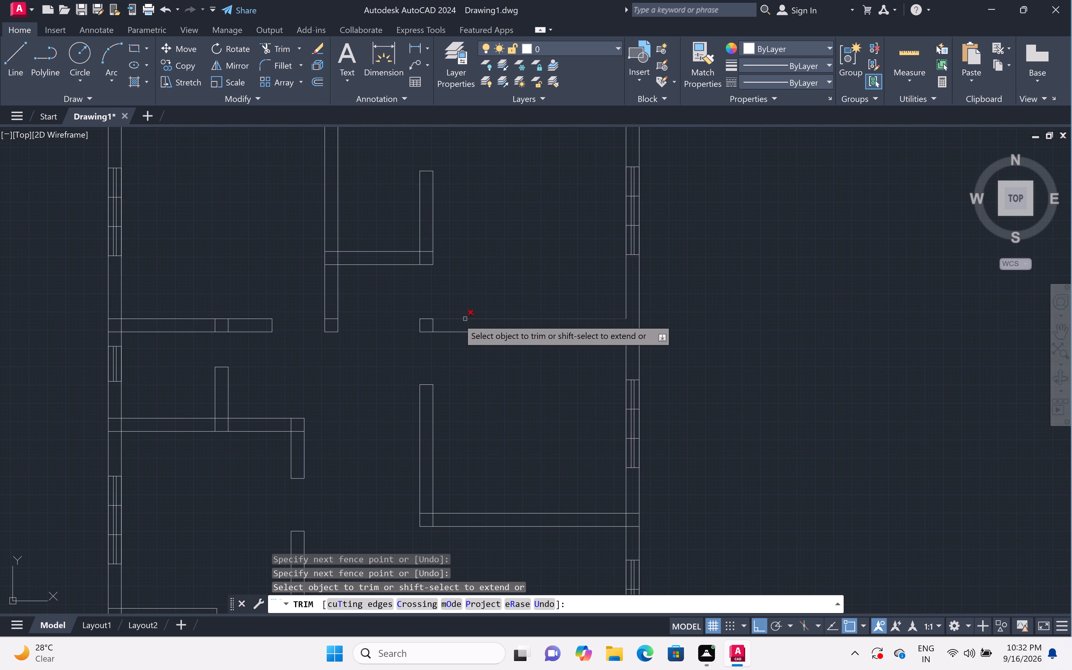
scroll(425, 319, "up", 3)
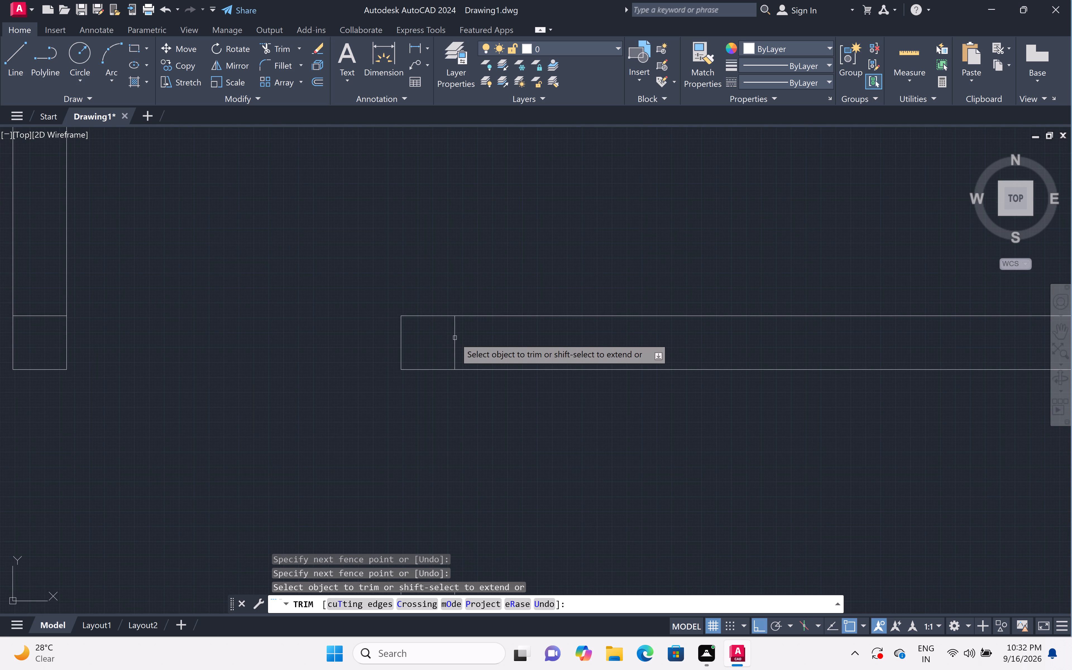
left_click(455, 338)
Trim the overlapping lines at both ends of the small top-middle room's bottom wall, at its right corner and its left partition junction.
scroll(446, 302, "down", 5)
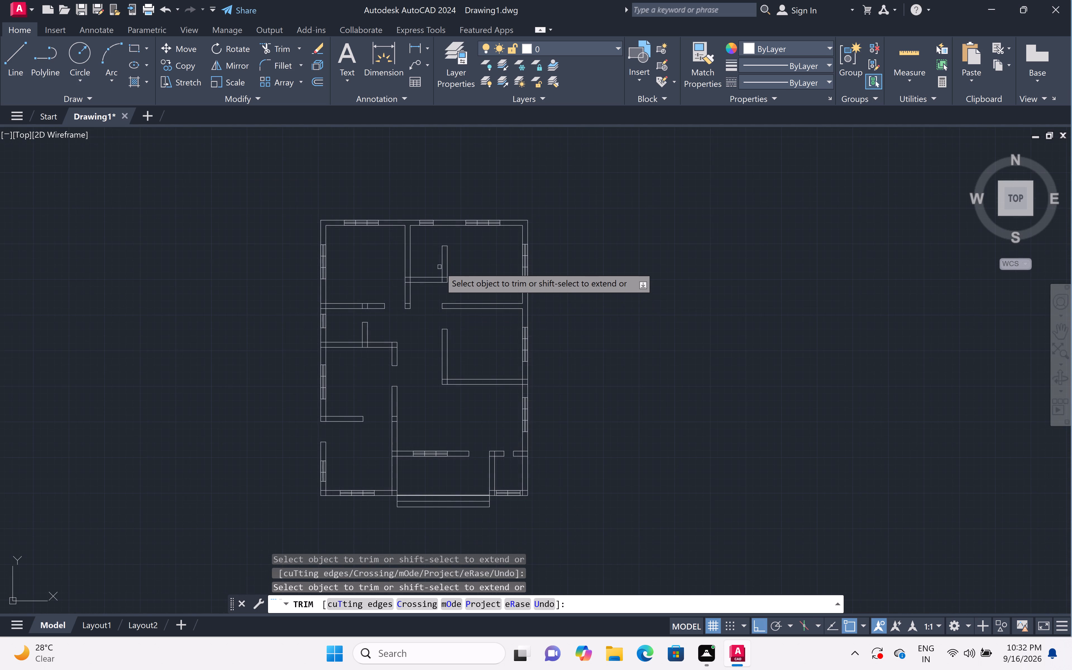
scroll(440, 267, "up", 4)
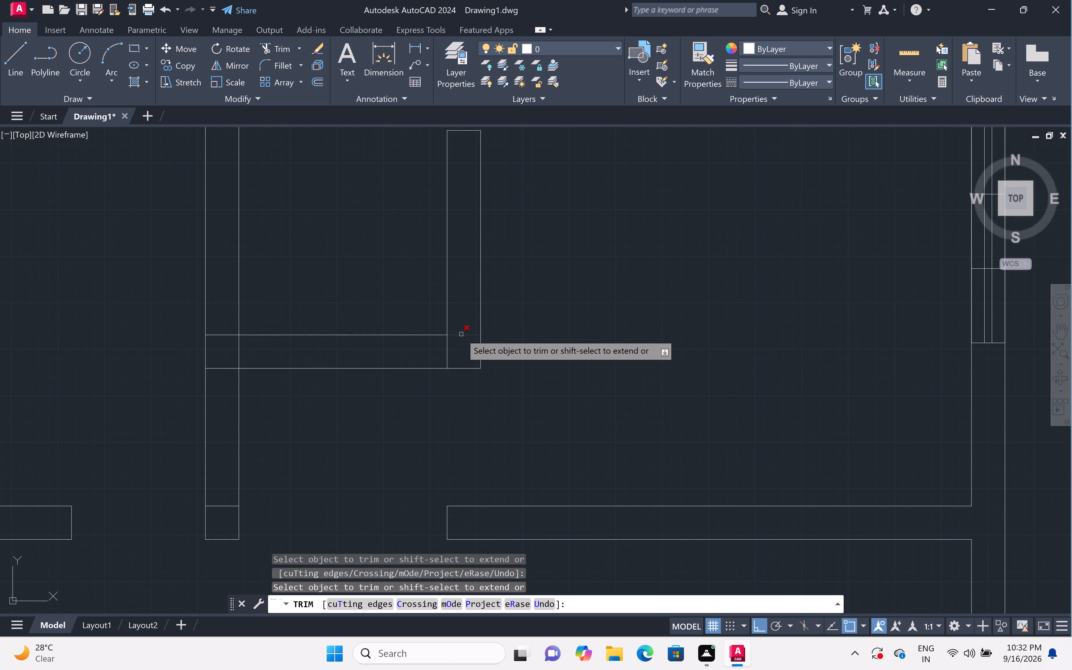
double_click(461, 334)
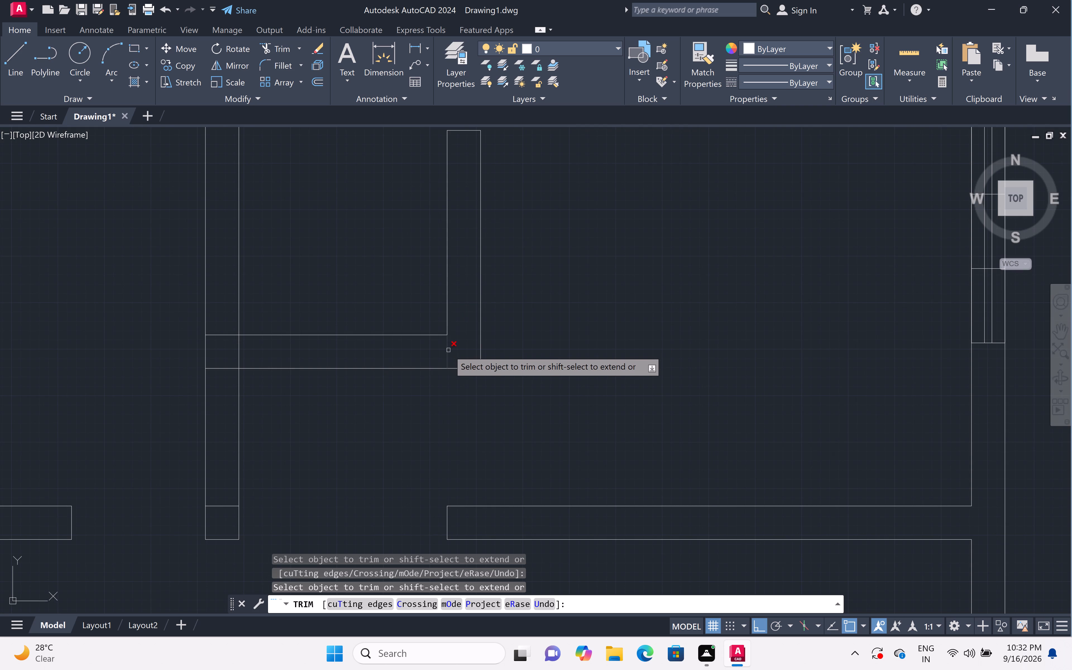
left_click(449, 350)
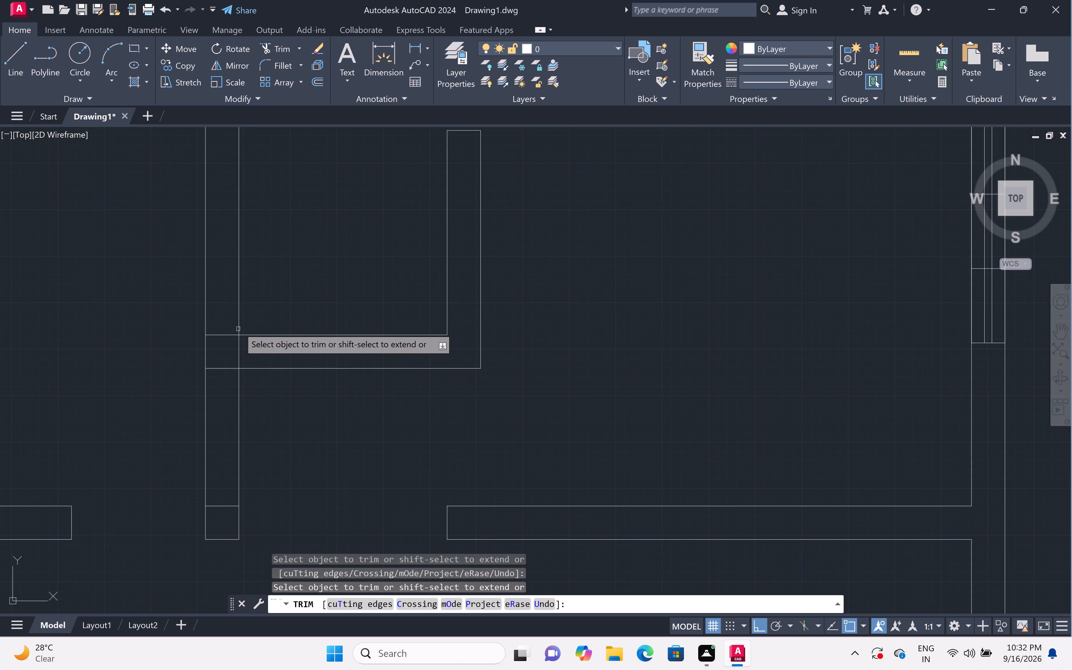
left_click(228, 321)
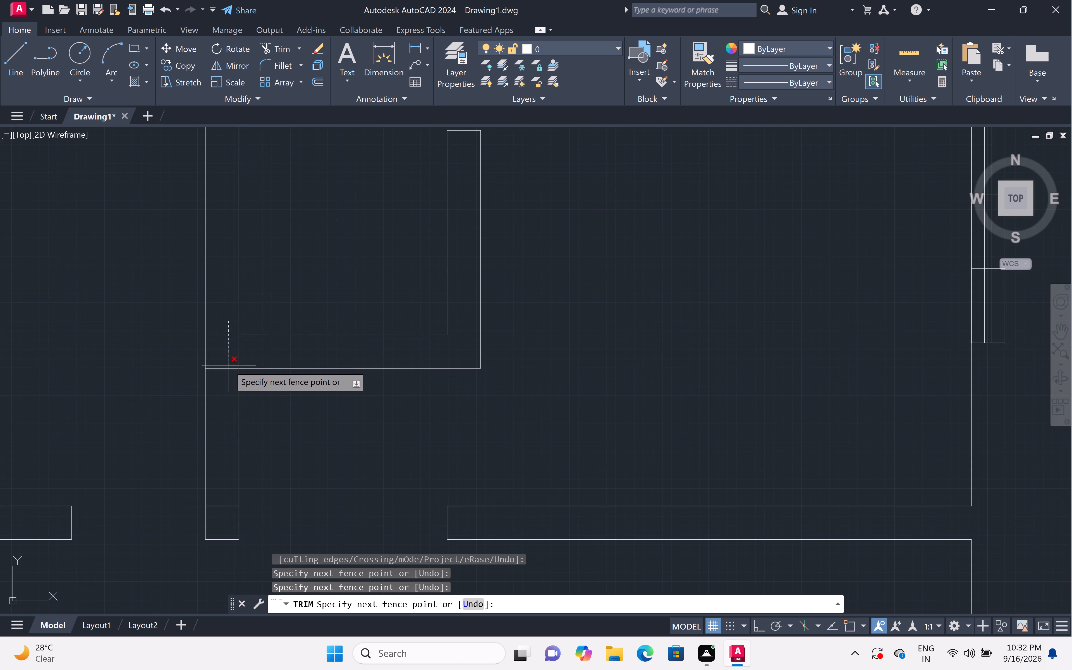
left_click(226, 378)
double_click(237, 349)
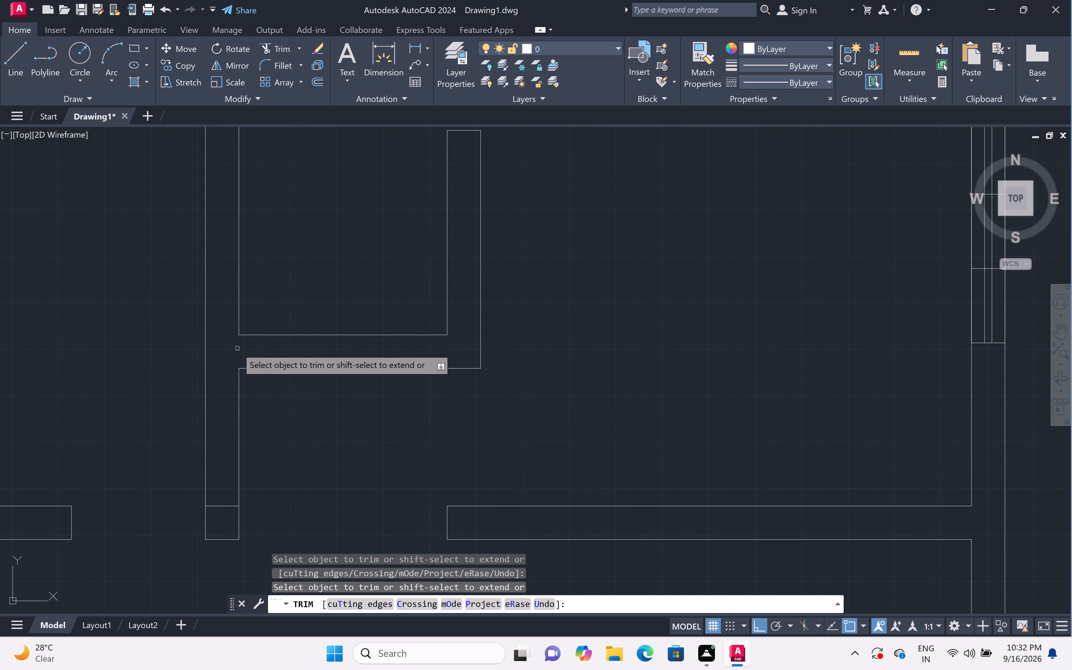
Trim the extra cross line near the lower end of the top-left room's right partition.
scroll(240, 354, "down", 3)
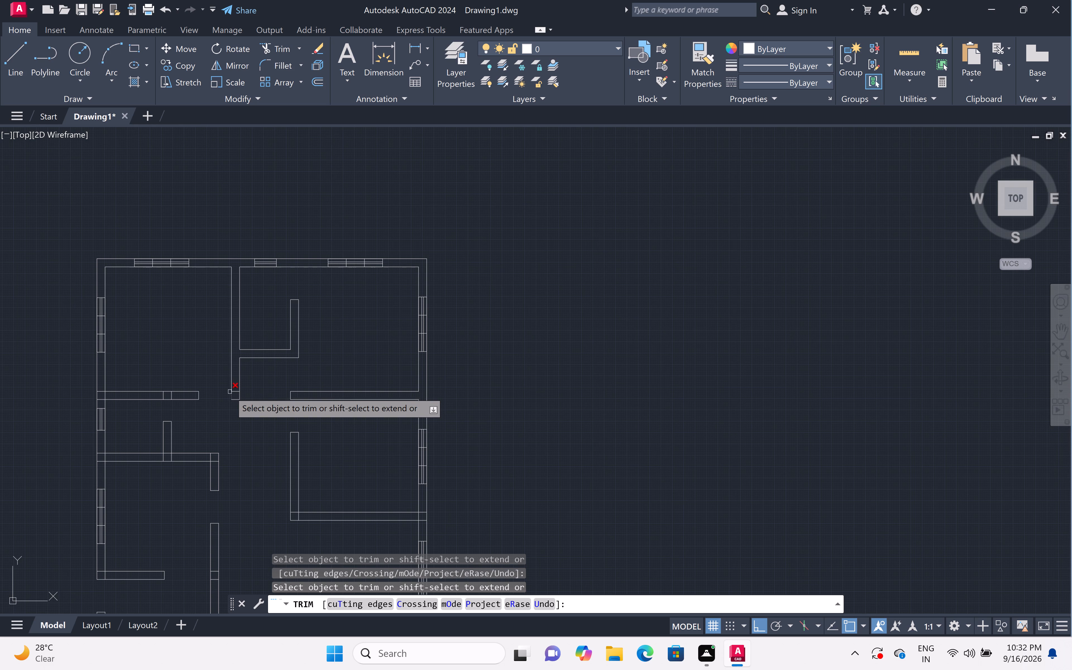
scroll(230, 392, "up", 4)
left_click(261, 387)
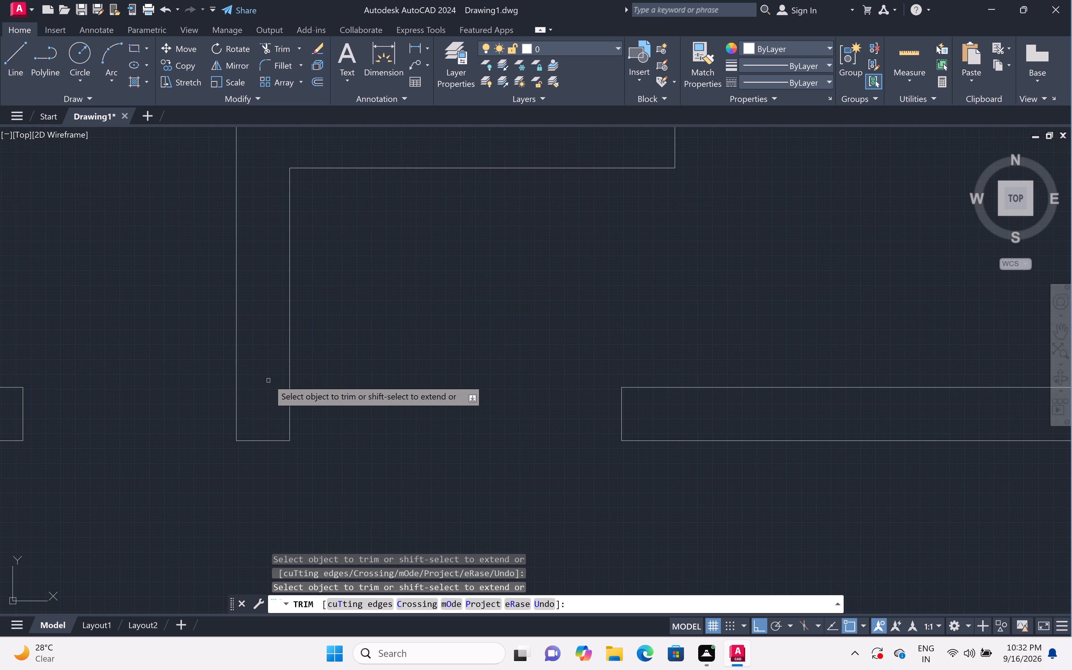
Trim the two extra cross lines inside the top-left room's bottom wall.
scroll(269, 380, "down", 4)
scroll(192, 385, "up", 4)
left_click(195, 379)
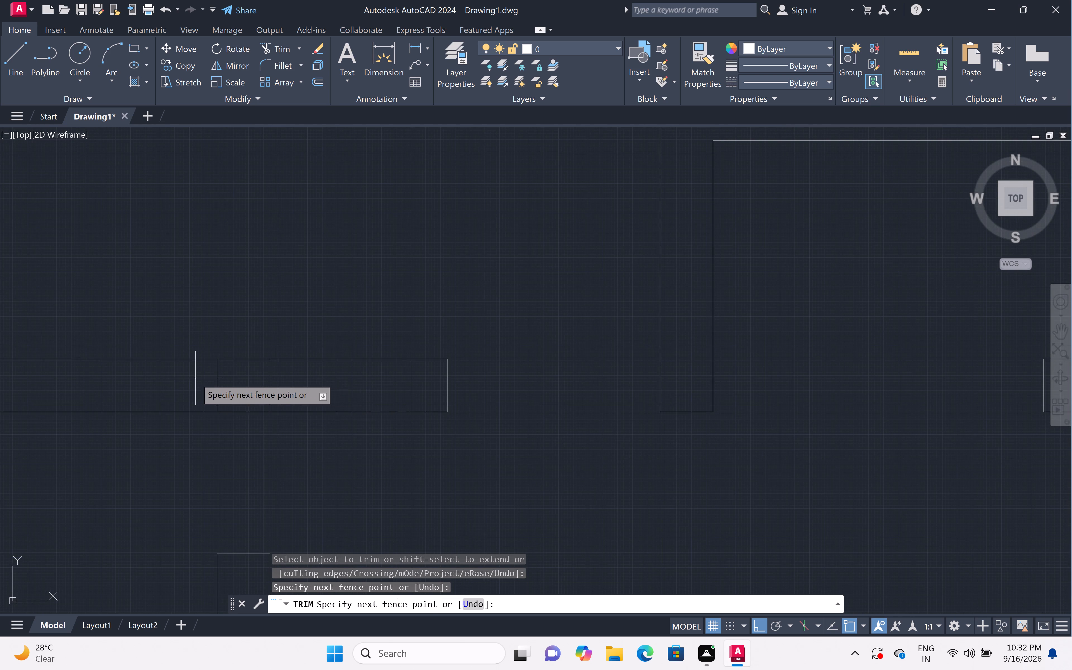
left_click(300, 381)
Trim the overlapping lines where the top-left room's bottom wall meets the left outer wall.
scroll(302, 383, "down", 5)
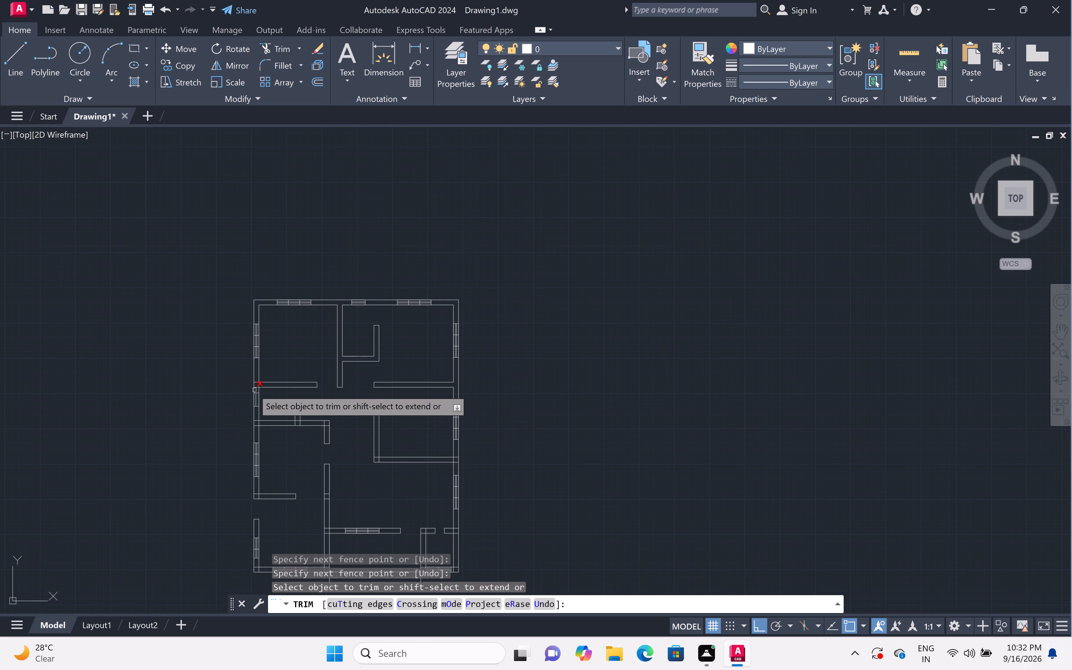
scroll(252, 389, "up", 5)
left_click(287, 286)
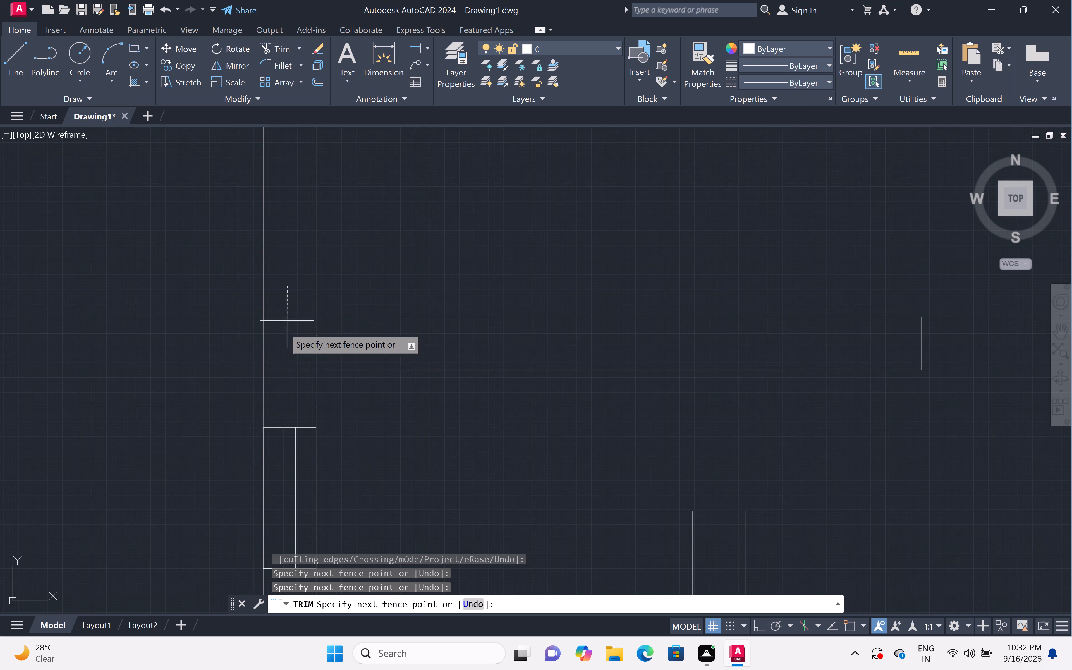
left_click(283, 387)
left_click(305, 356)
left_click(350, 345)
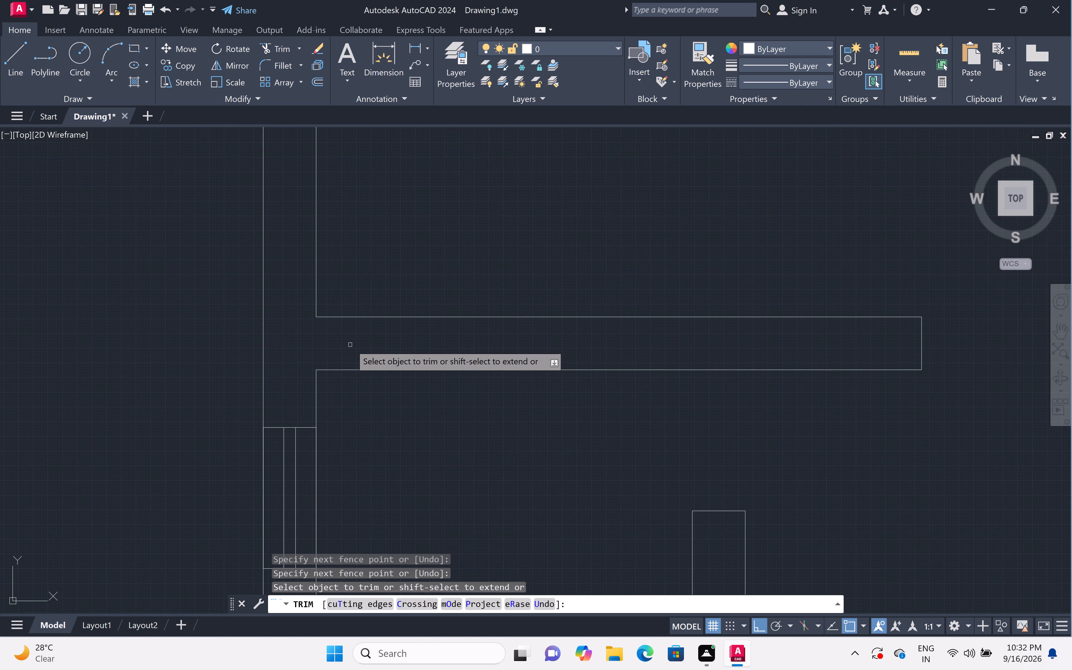
scroll(353, 346, "down", 4)
left_click(355, 346)
scroll(355, 348, "down", 2)
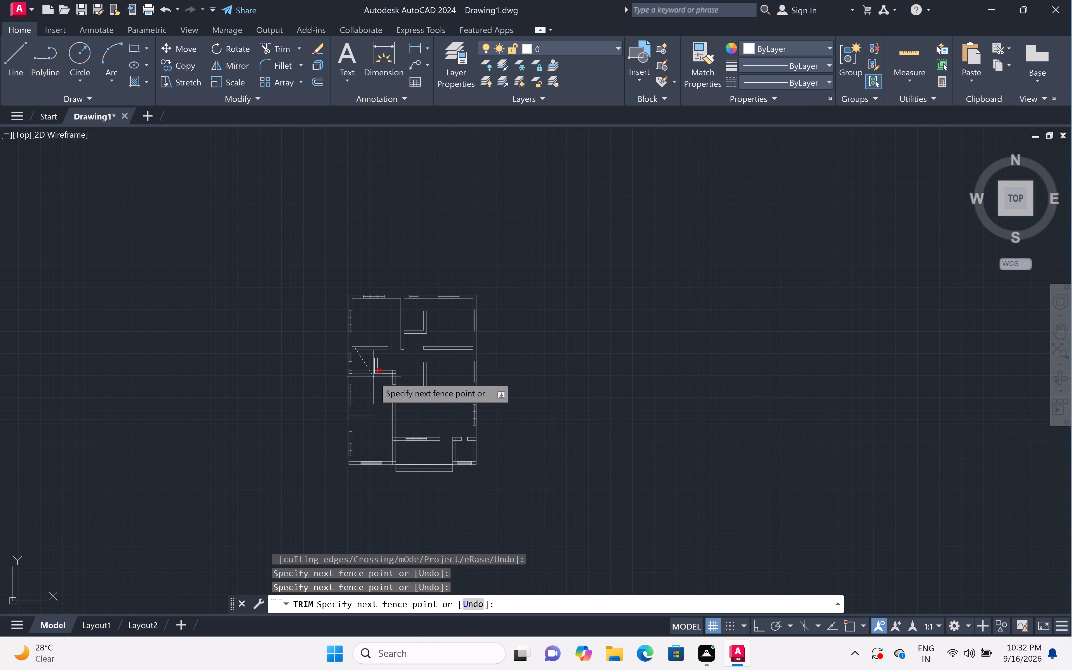
scroll(358, 337, "up", 4)
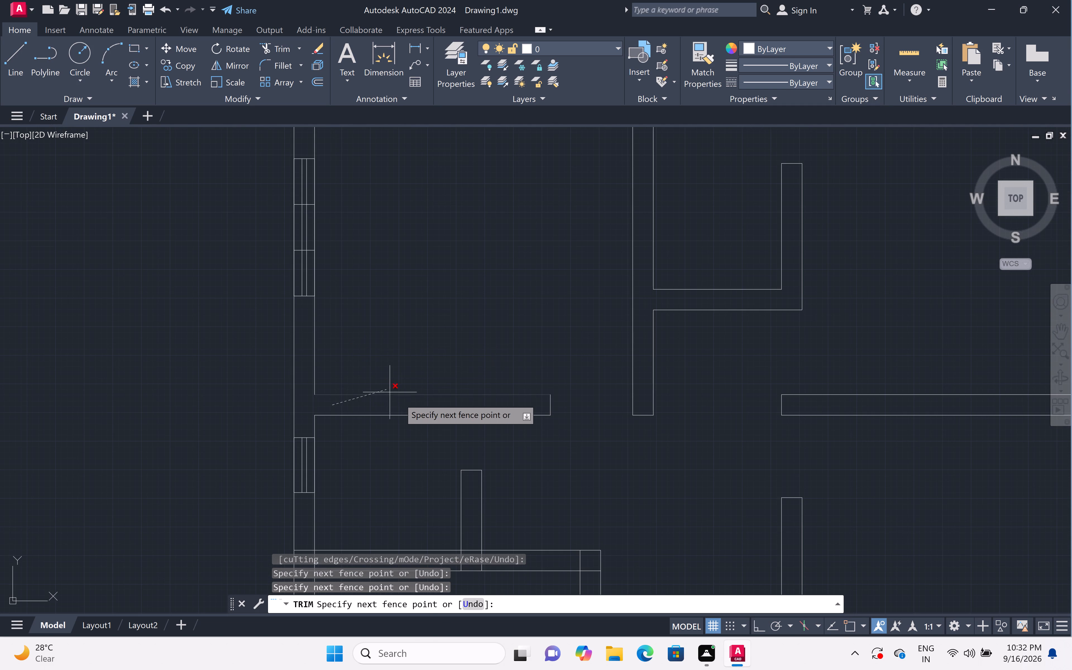
left_click(411, 406)
scroll(422, 399, "down", 5)
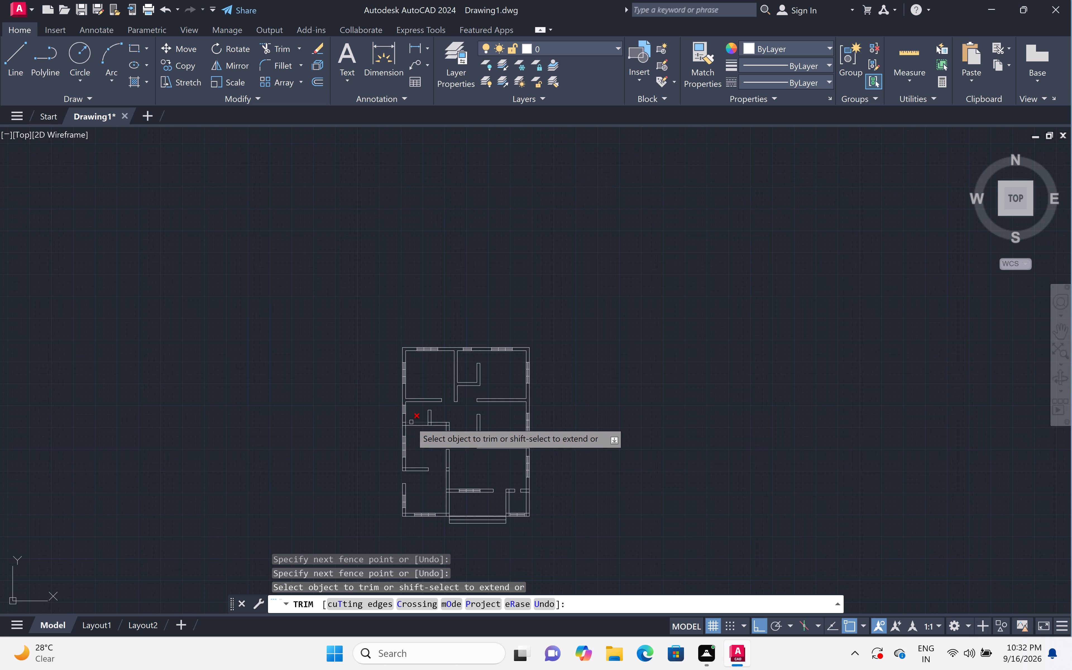
Trim the overlapping lines where the small middle-left room's bottom wall meets the left outer wall.
scroll(403, 423, "up", 7)
left_click(405, 411)
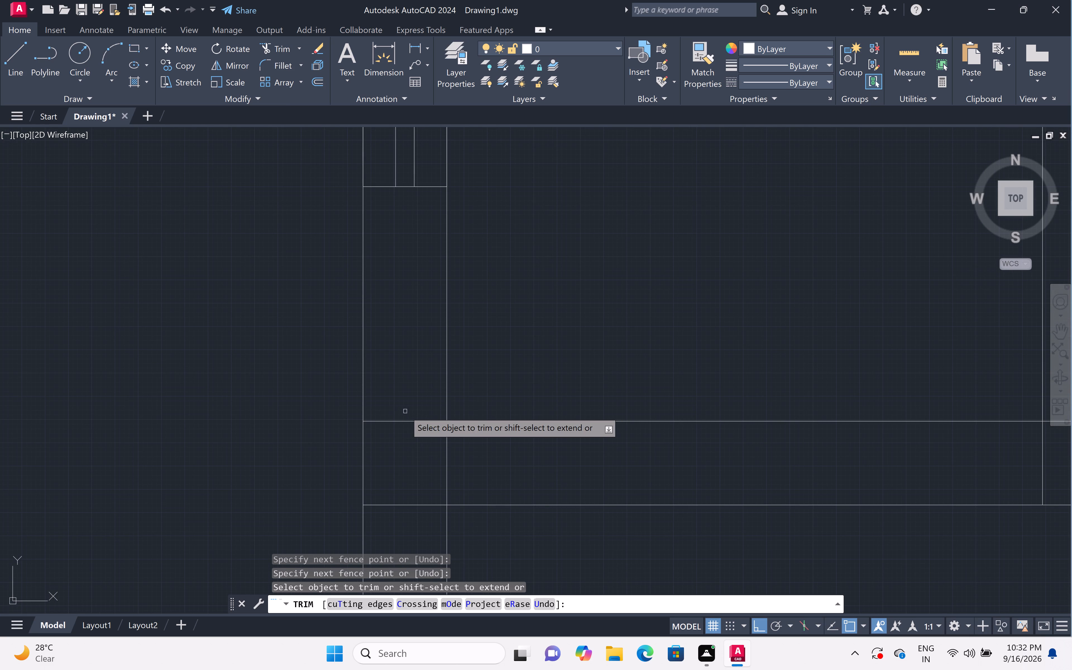
double_click(395, 524)
left_click(429, 466)
left_click(471, 458)
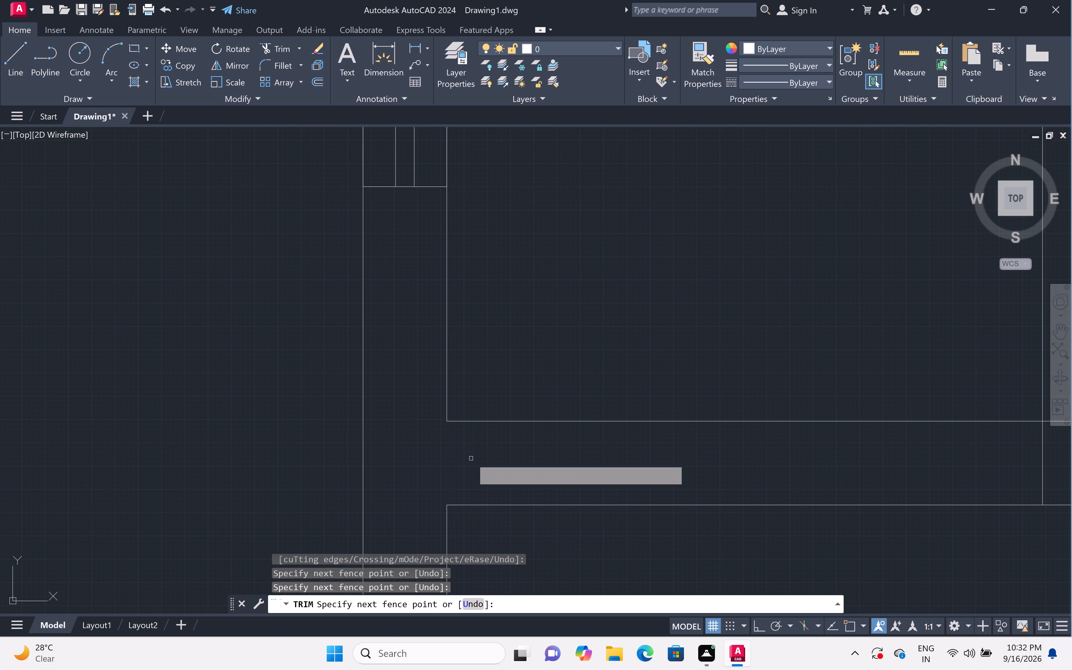
Trim the overlapping lines where the short partition meets the small middle-left room's bottom wall.
scroll(465, 463, "down", 6)
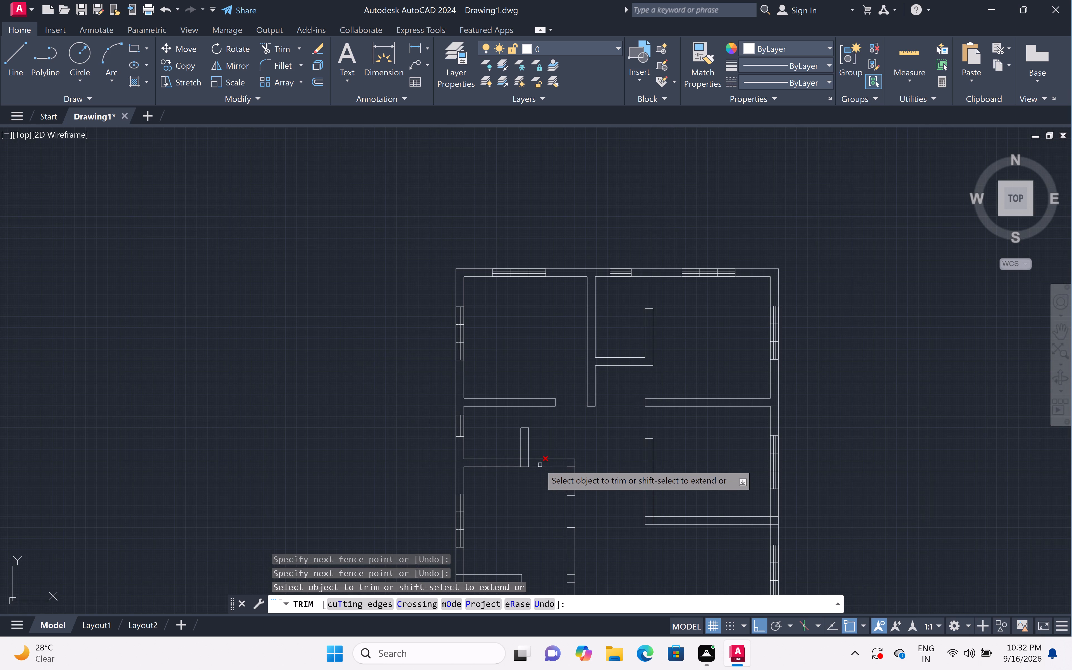
scroll(536, 464, "up", 6)
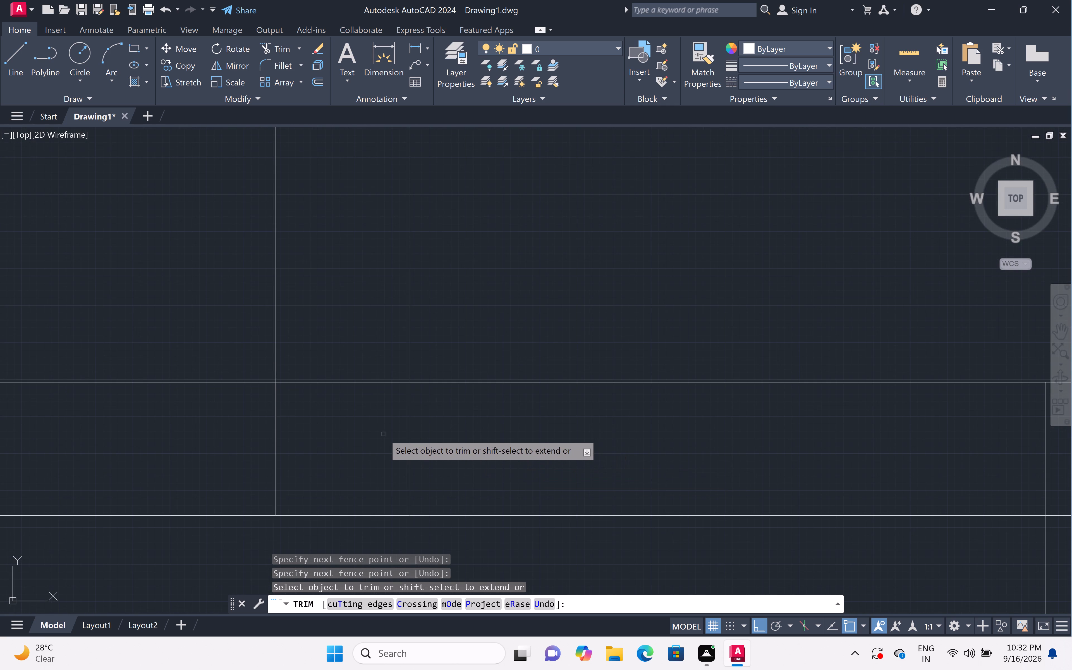
left_click(207, 415)
left_click(507, 455)
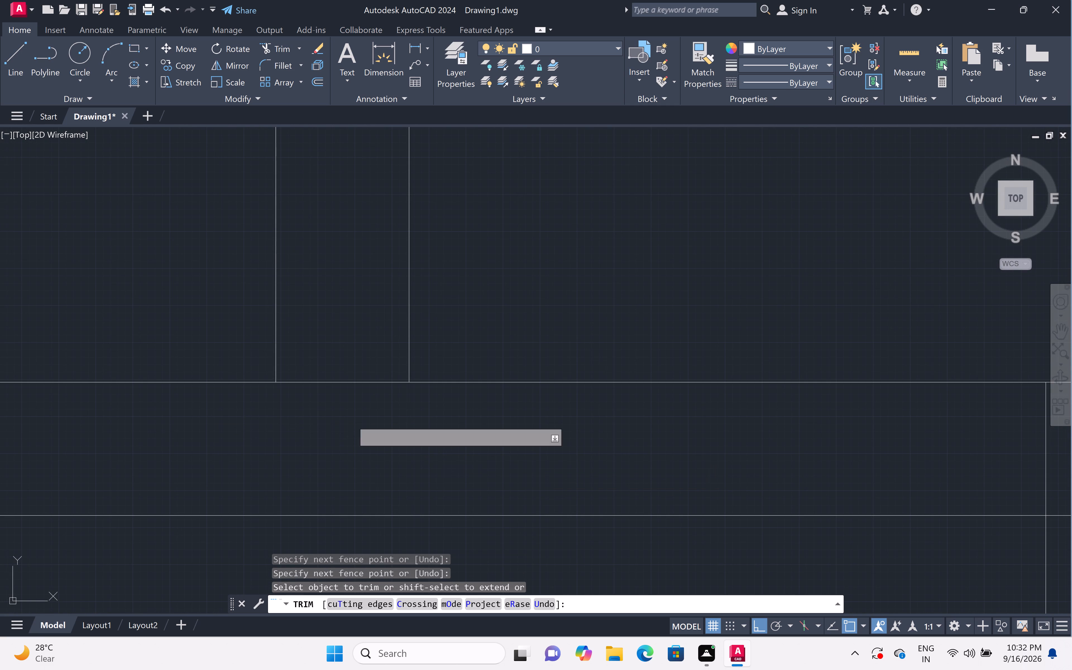
left_click(336, 379)
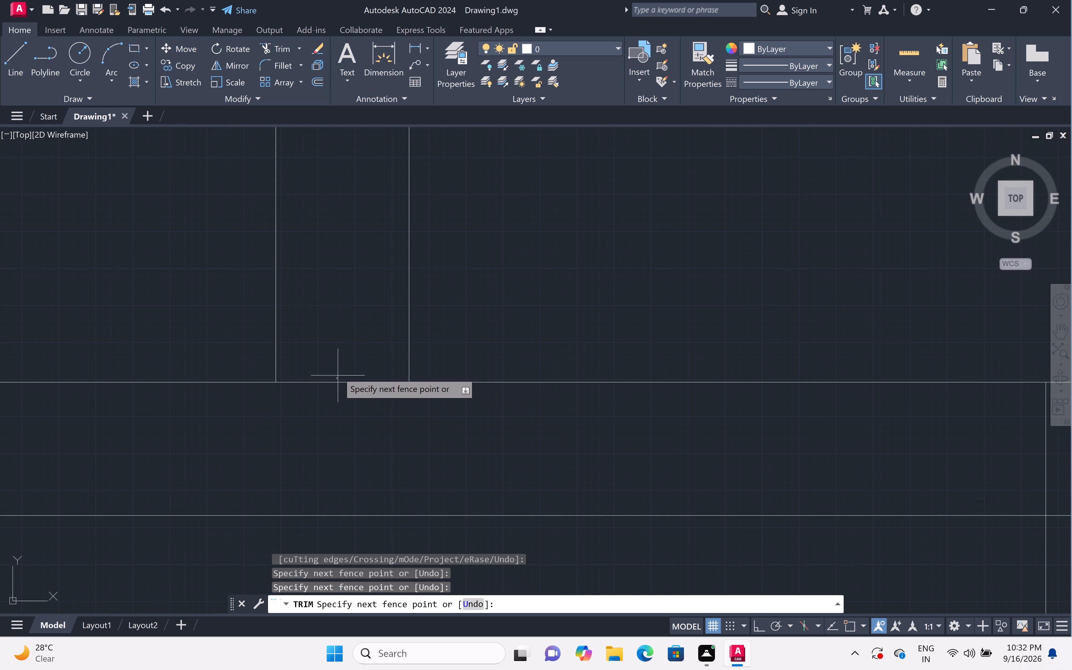
left_click(329, 402)
Trim the overlapping inner lines at the right corner of the small middle-left room's bottom wall, where it turns down.
scroll(339, 394, "down", 5)
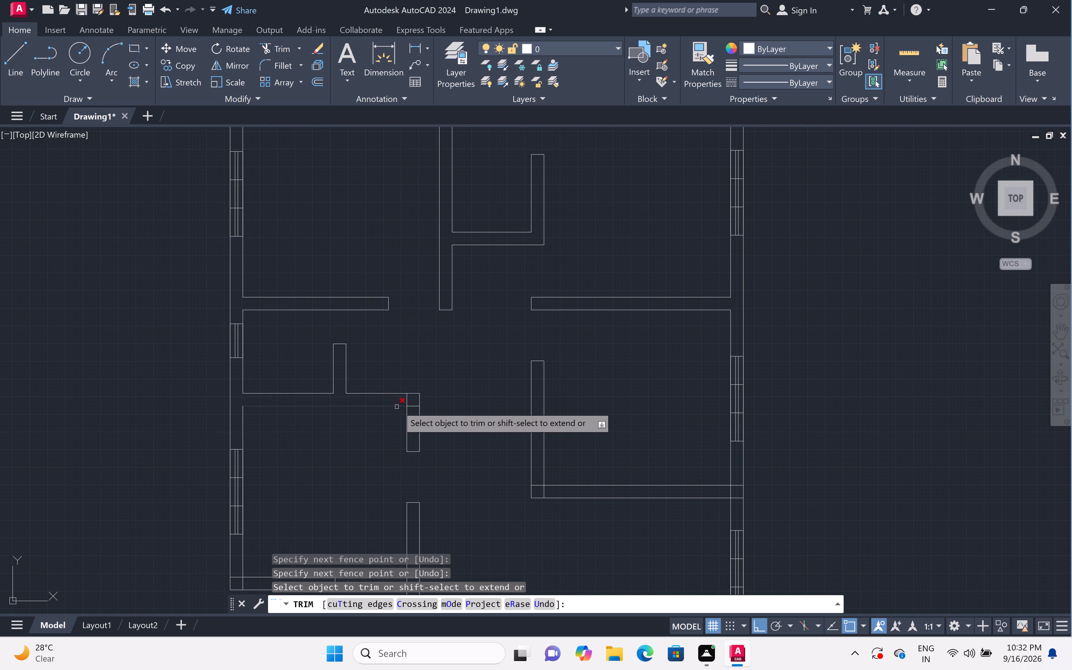
scroll(407, 402, "up", 5)
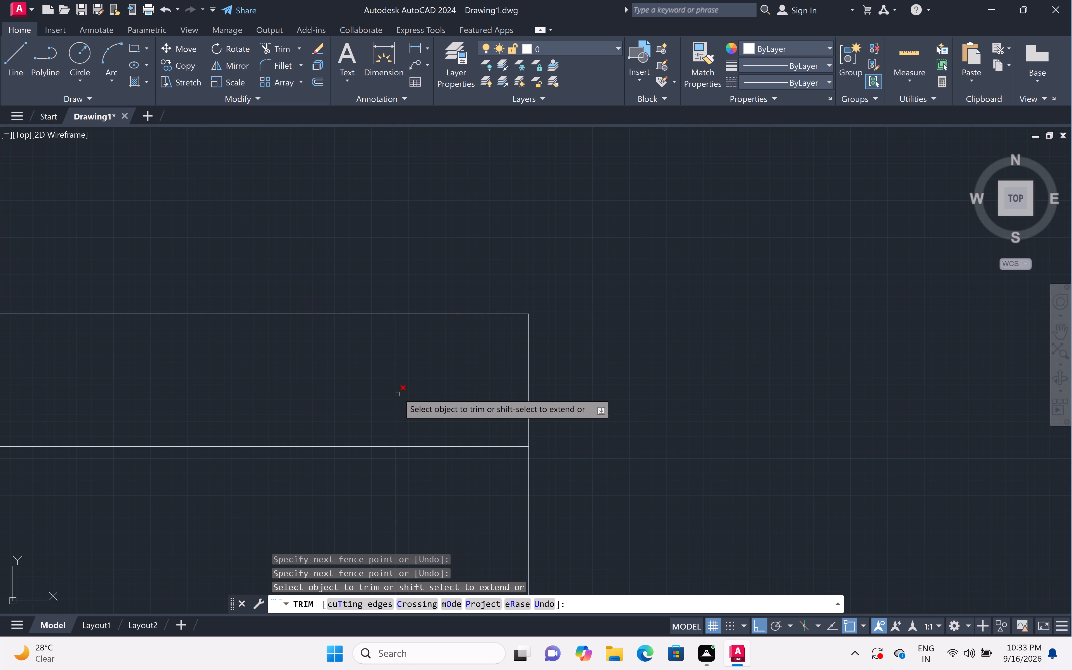
left_click(397, 393)
left_click(445, 446)
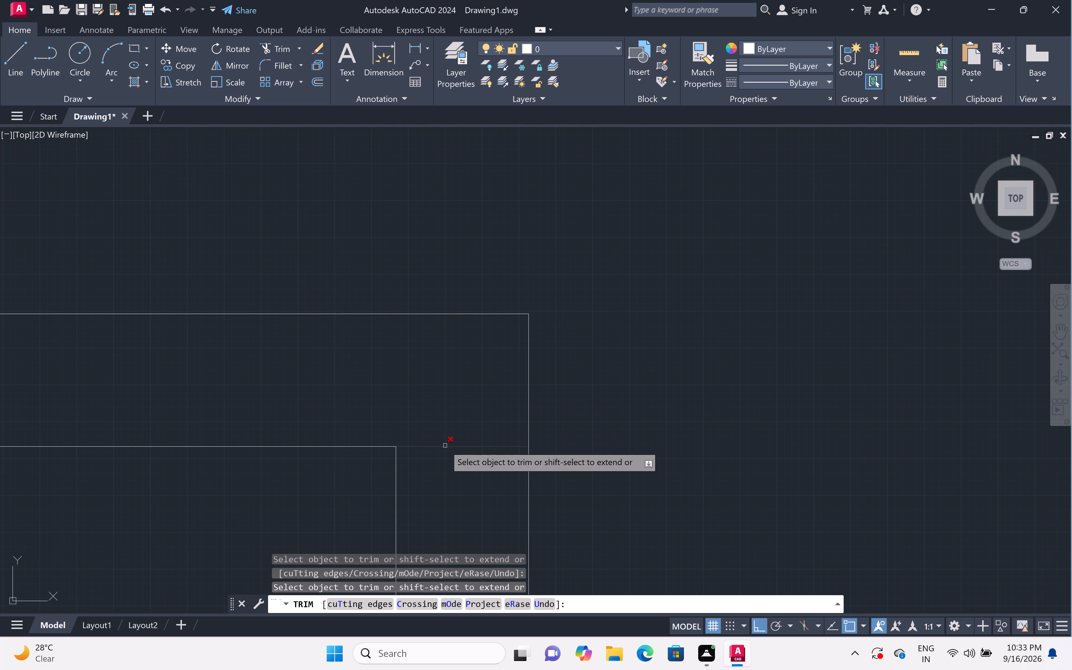
Trim the overlapping lines at the lower-left corner of the large middle-left room, above the door opening in the left outer wall.
scroll(459, 406, "down", 7)
scroll(423, 466, "down", 1)
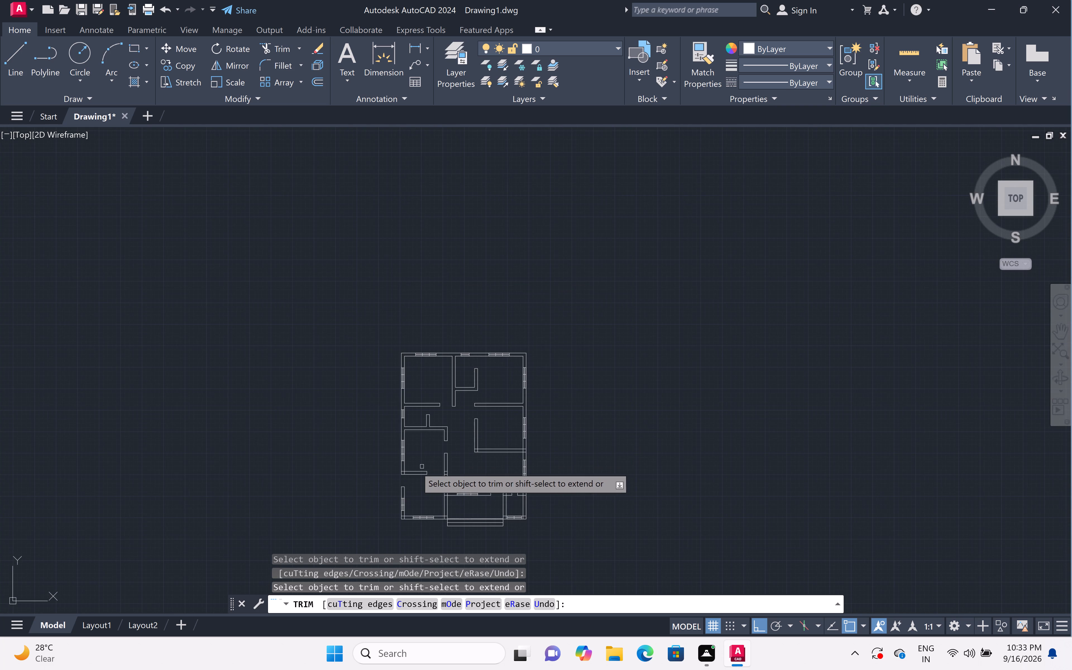
scroll(406, 470, "up", 4)
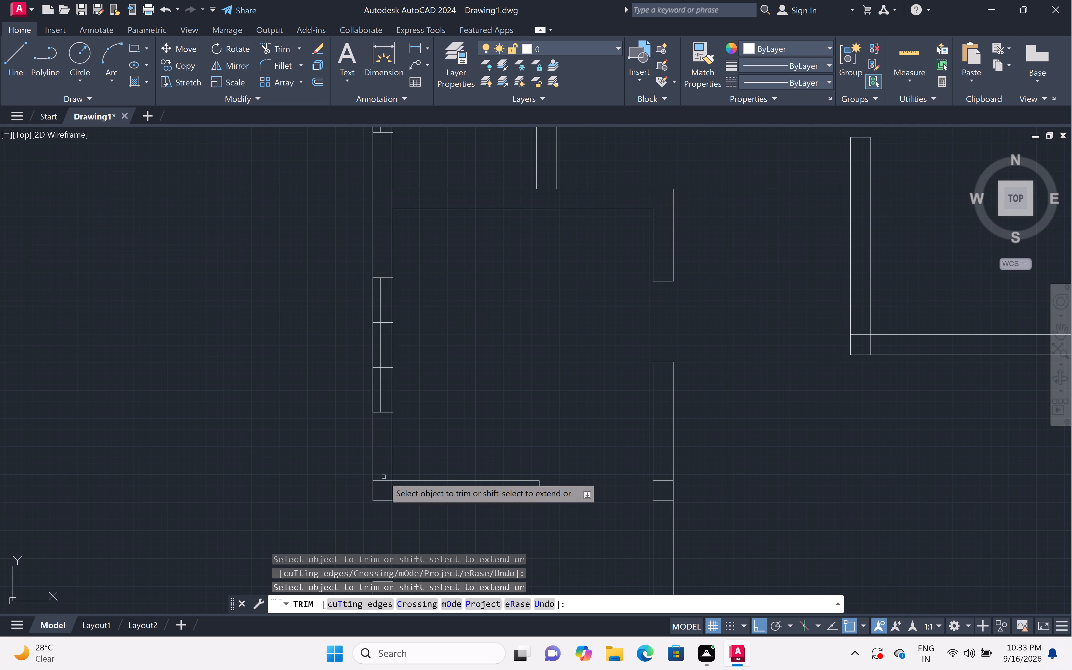
left_click(384, 480)
left_click(392, 486)
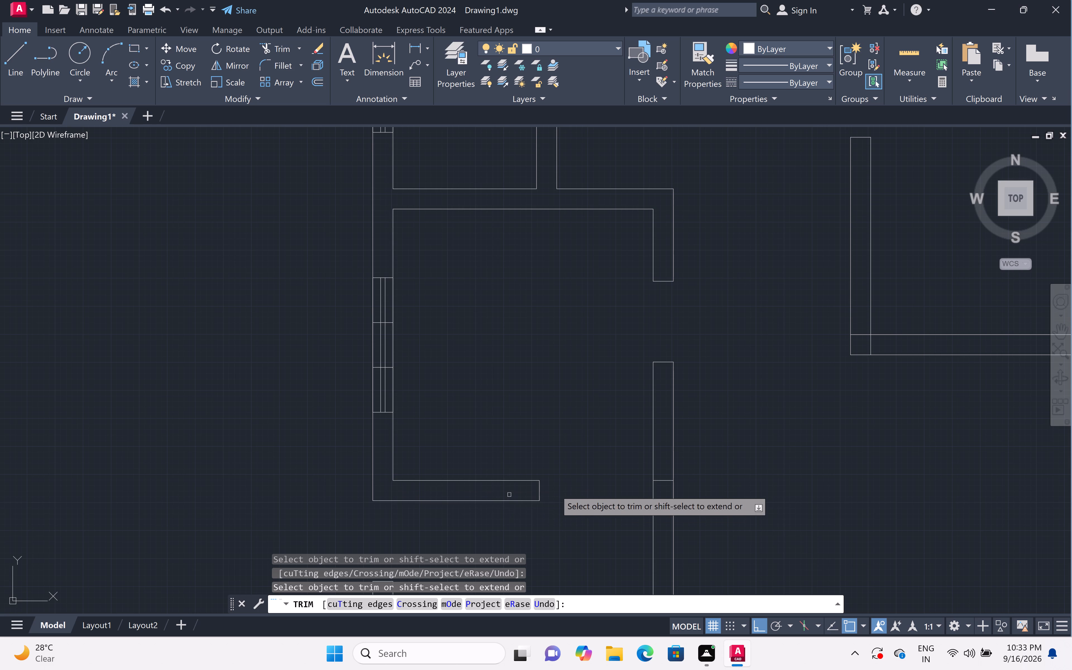
Trim the two extra cross lines inside the long central partition, level with the middle-left room's bottom wall.
scroll(577, 479, "down", 1)
scroll(628, 496, "up", 2)
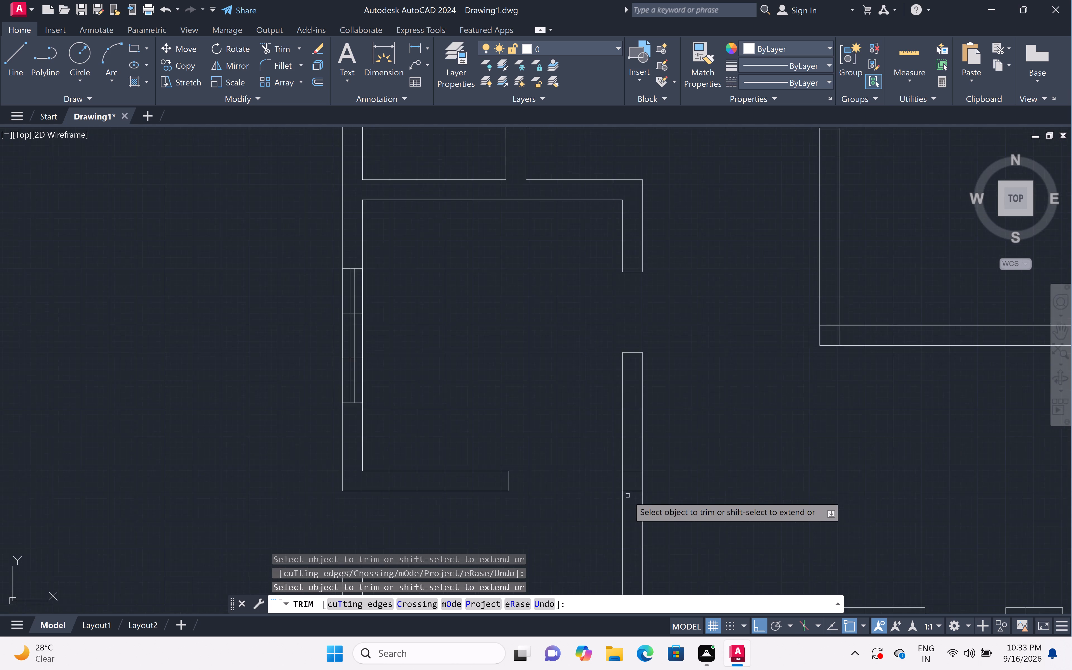
scroll(628, 496, "up", 2)
left_click(642, 368)
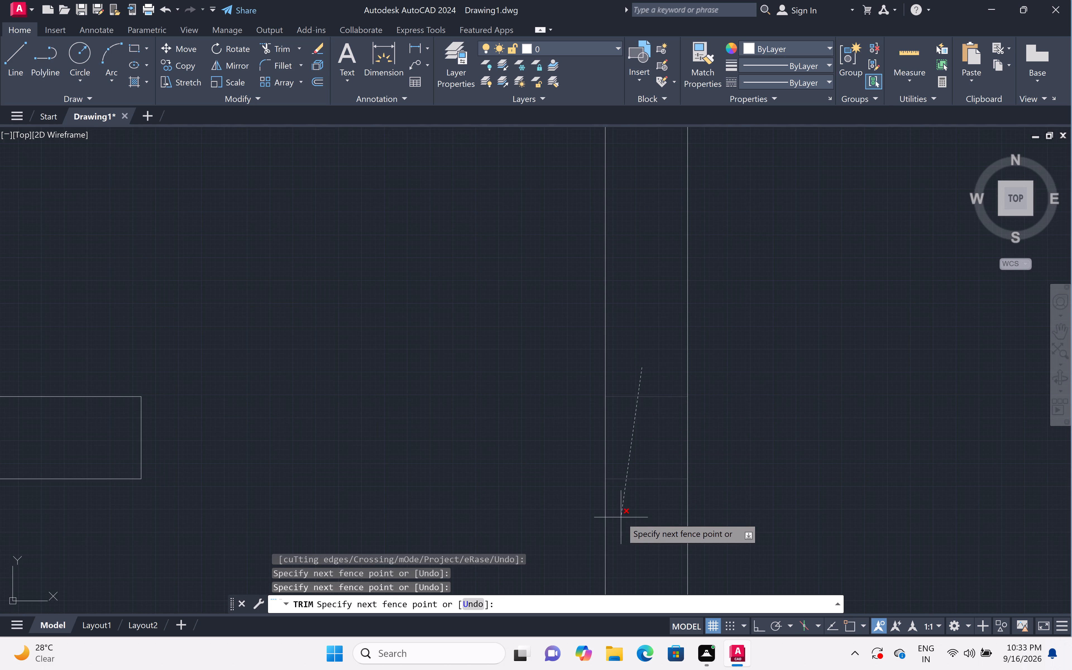
left_click(634, 504)
Trim the overlapping inner wall lines inside the floor plan's bottom-left outer corner.
scroll(643, 480, "down", 8)
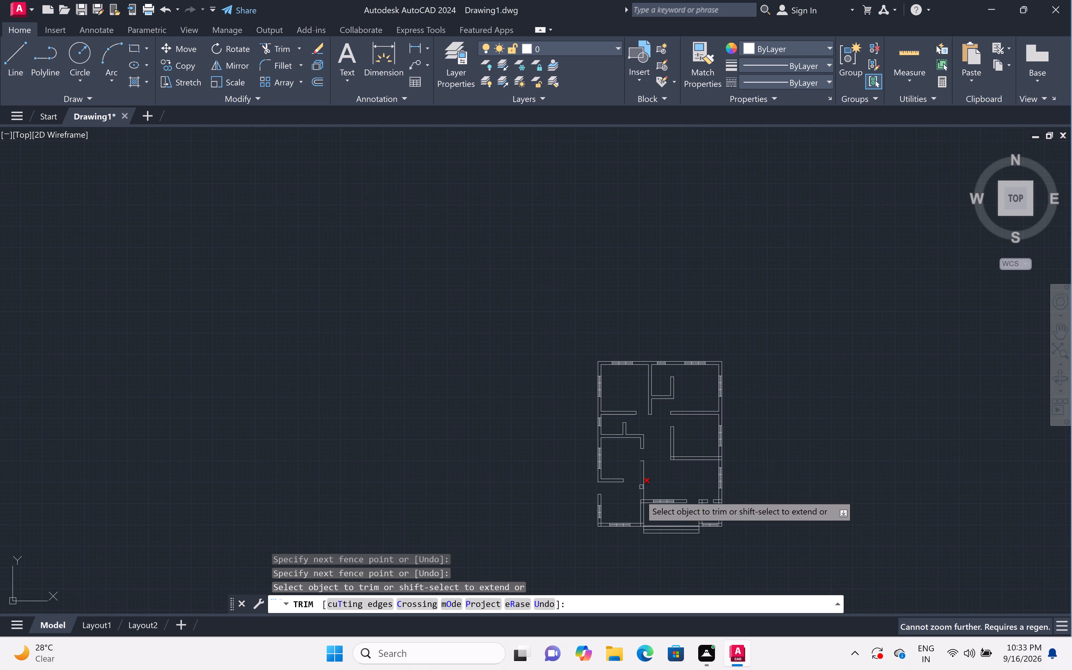
scroll(598, 531, "up", 5)
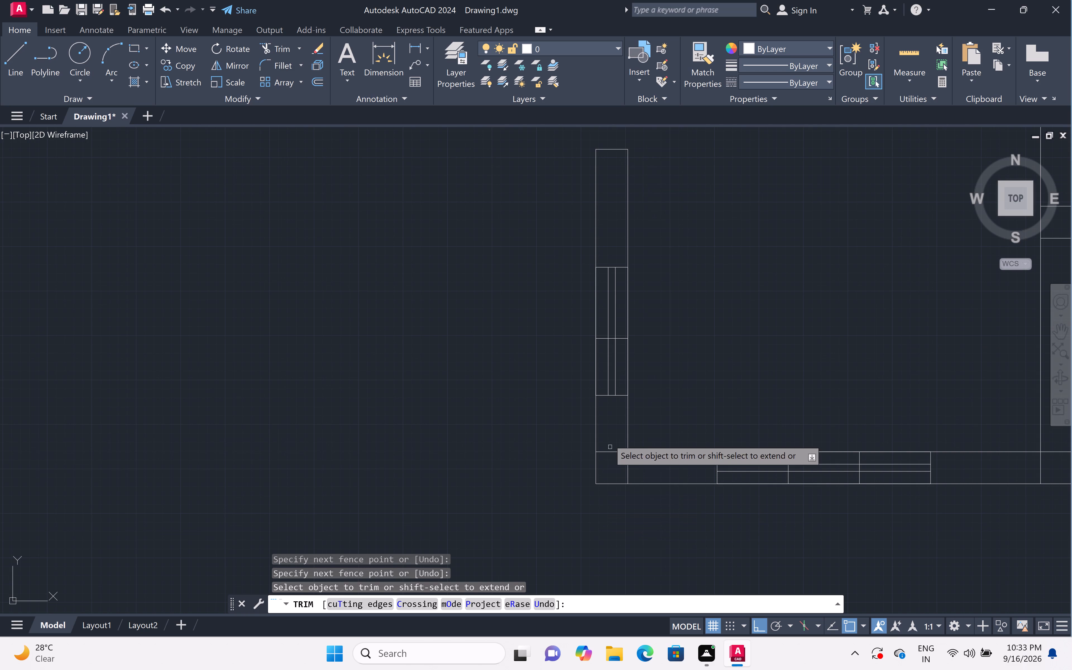
left_click(603, 451)
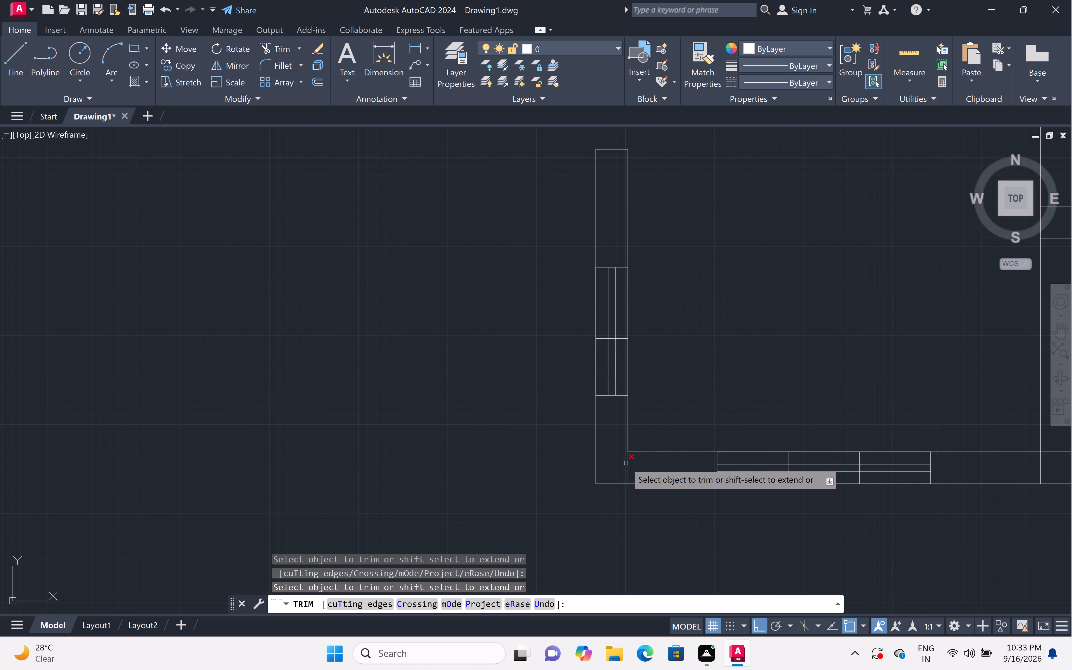
left_click(626, 463)
scroll(626, 465, "down", 3)
scroll(643, 470, "up", 3)
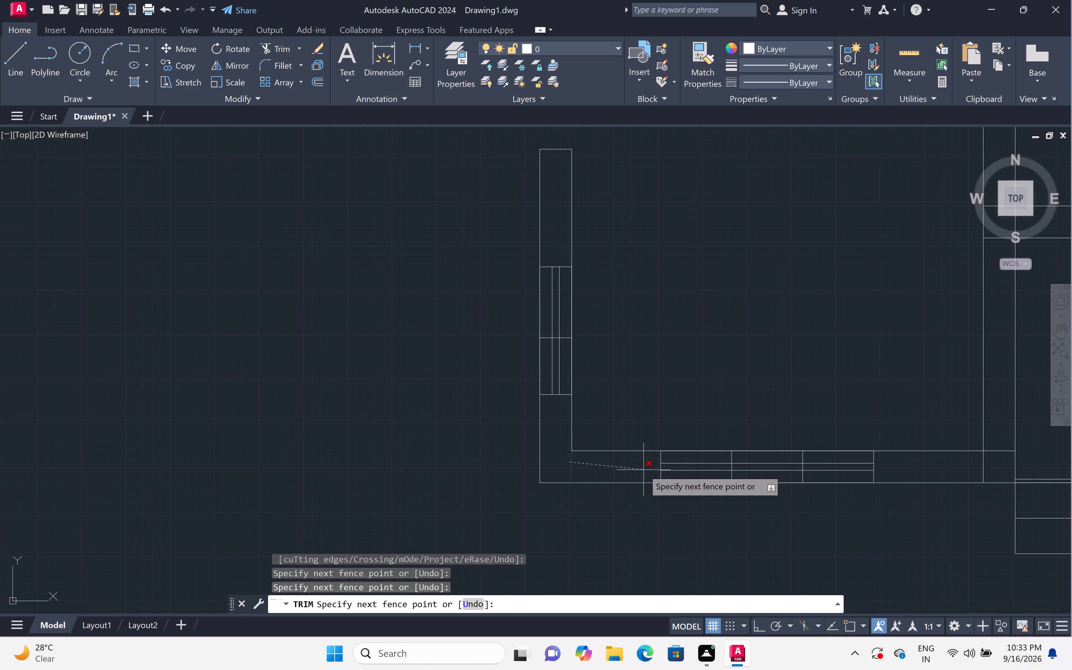
left_click(636, 470)
Trim the overlapping lines where the bottom-left room's bottom wall meets the lower end of the central partition.
scroll(636, 470, "down", 3)
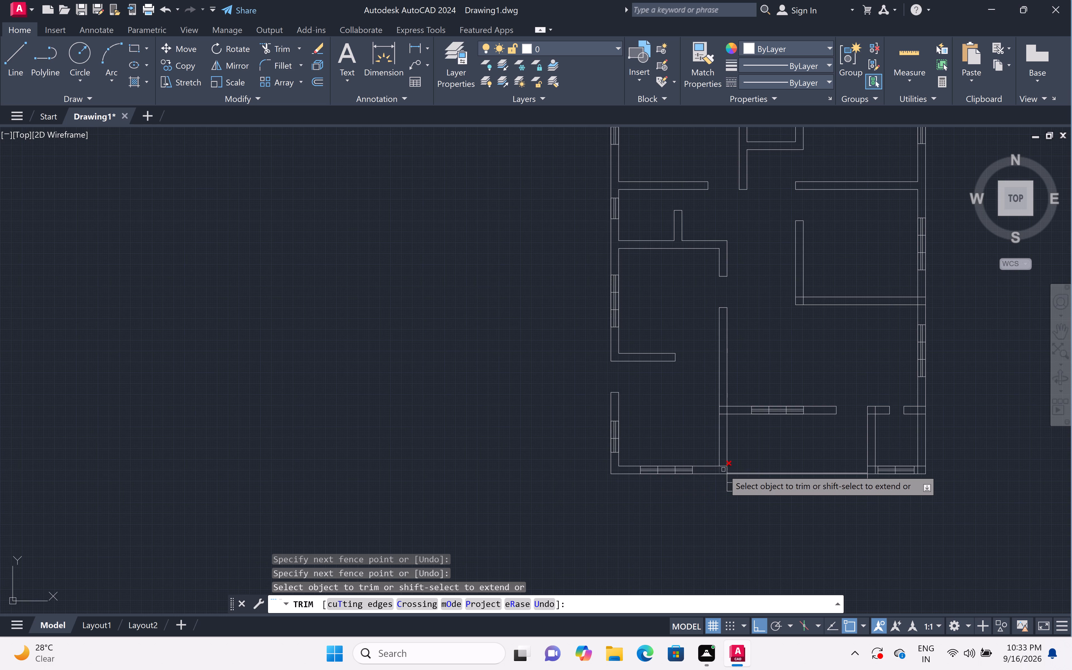
scroll(723, 470, "up", 5)
left_click(730, 433)
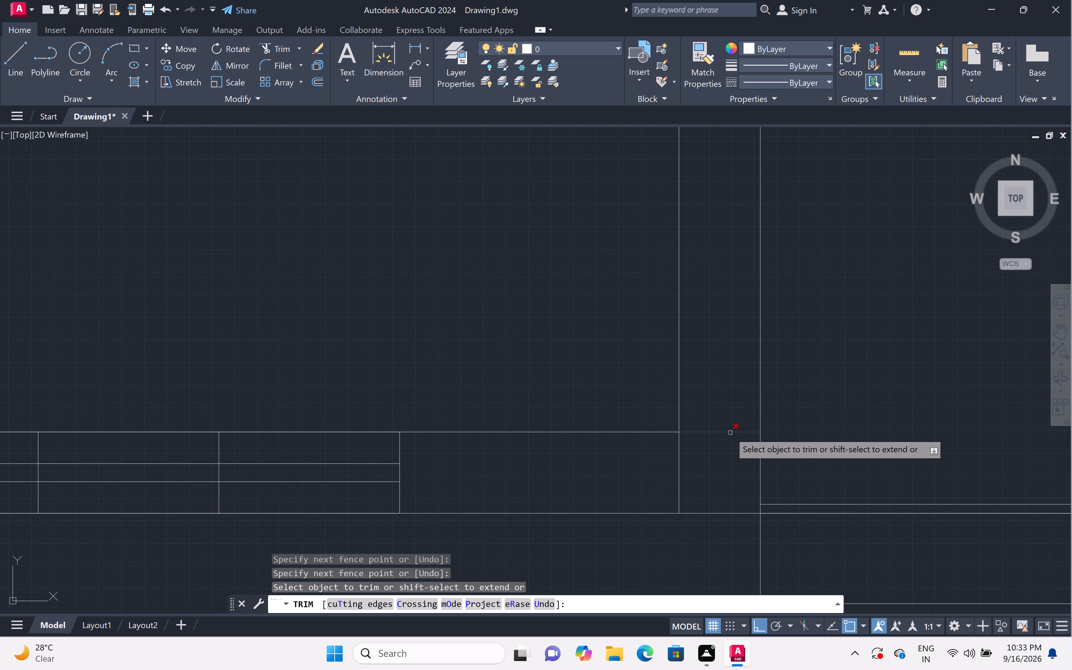
left_click(682, 467)
double_click(668, 468)
scroll(672, 470, "down", 3)
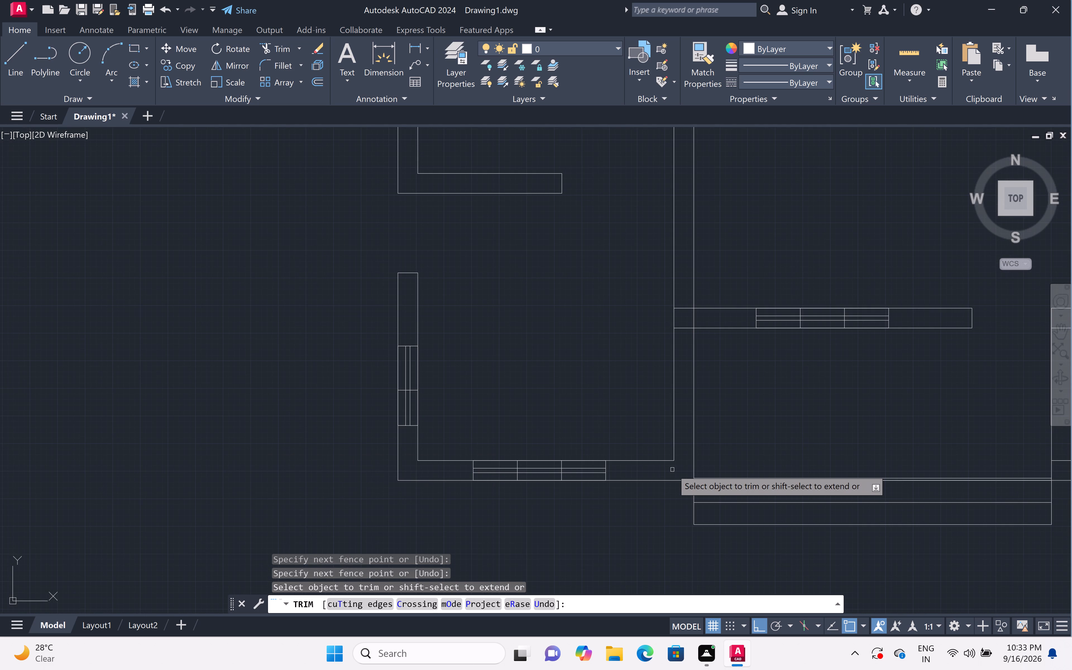
left_click(672, 470)
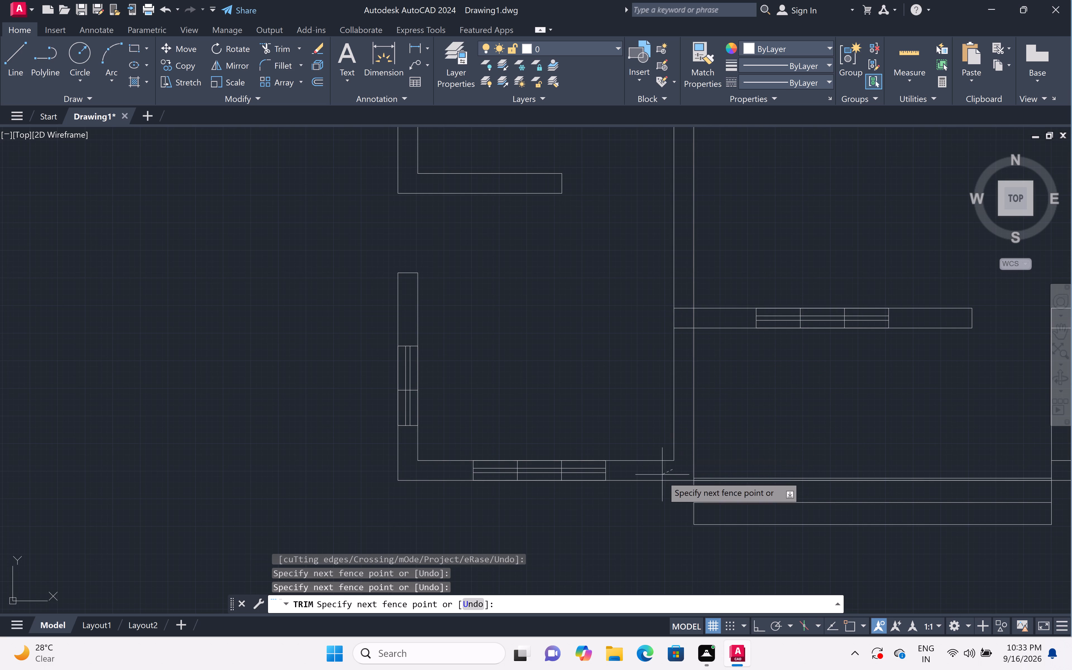
scroll(662, 476, "up", 3)
double_click(711, 444)
Trim the overlapping lines where the windowed wall above the entrance steps meets the central partition.
scroll(709, 439, "down", 4)
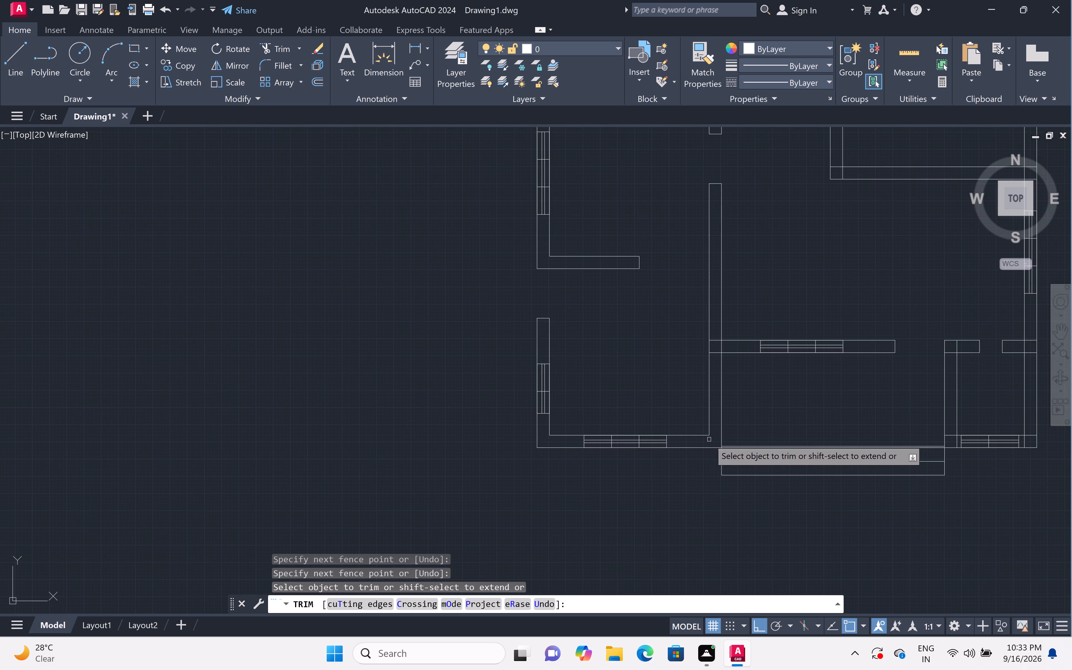
scroll(721, 329, "up", 4)
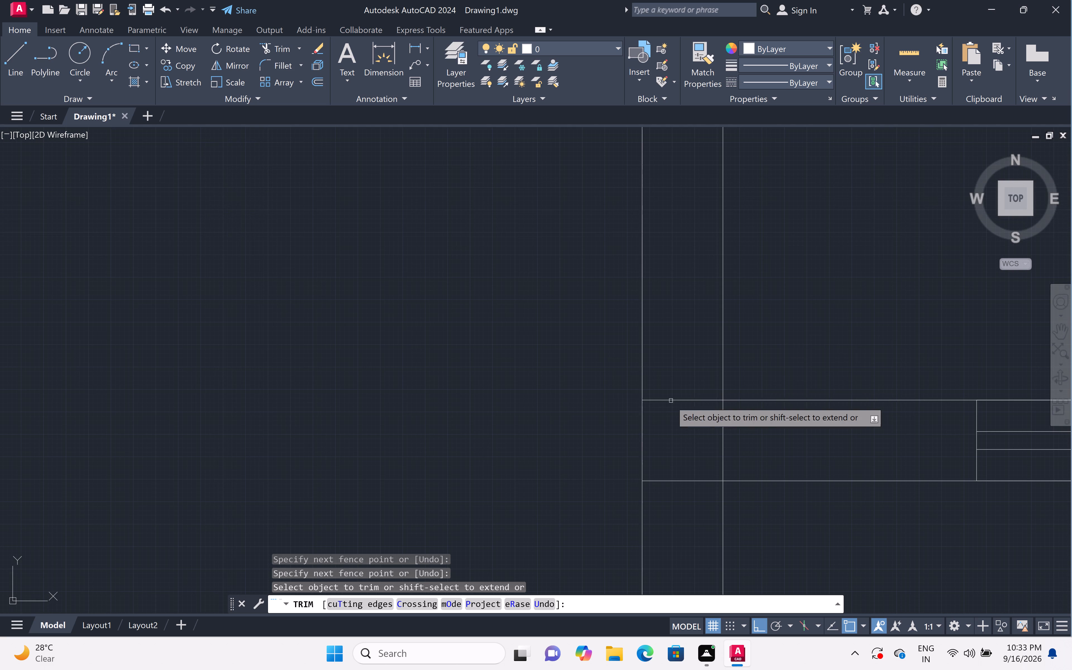
left_click(685, 380)
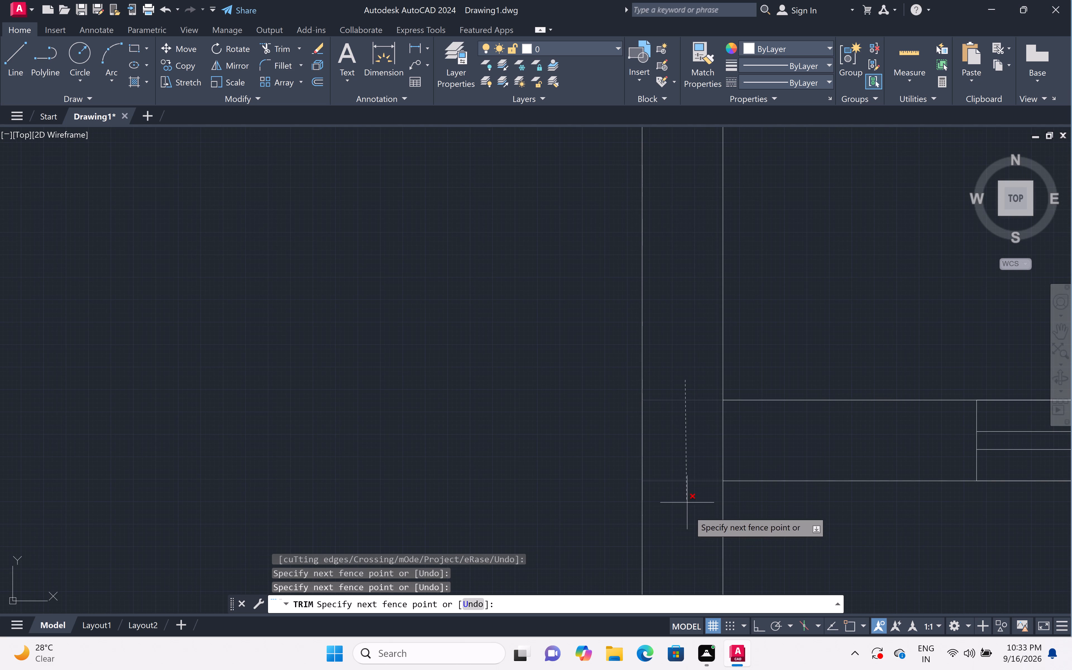
left_click(690, 512)
left_click(696, 436)
left_click(757, 442)
Trim the overlapping wall lines inside both bottom corners of the small bottom-right room, beside its window.
scroll(750, 446, "down", 5)
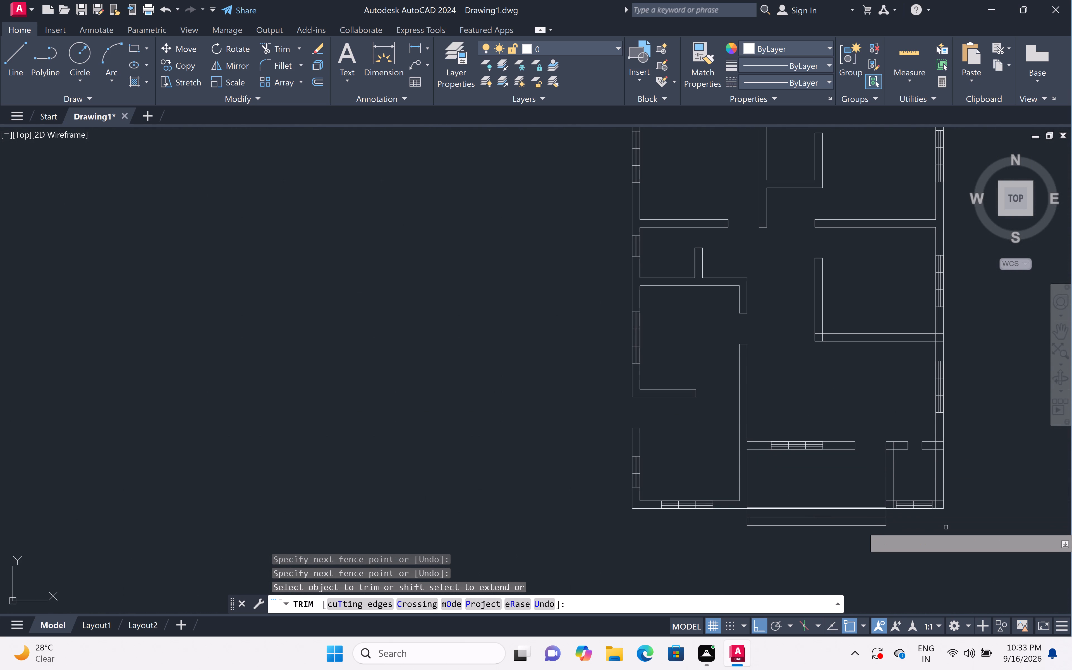
scroll(942, 509, "up", 5)
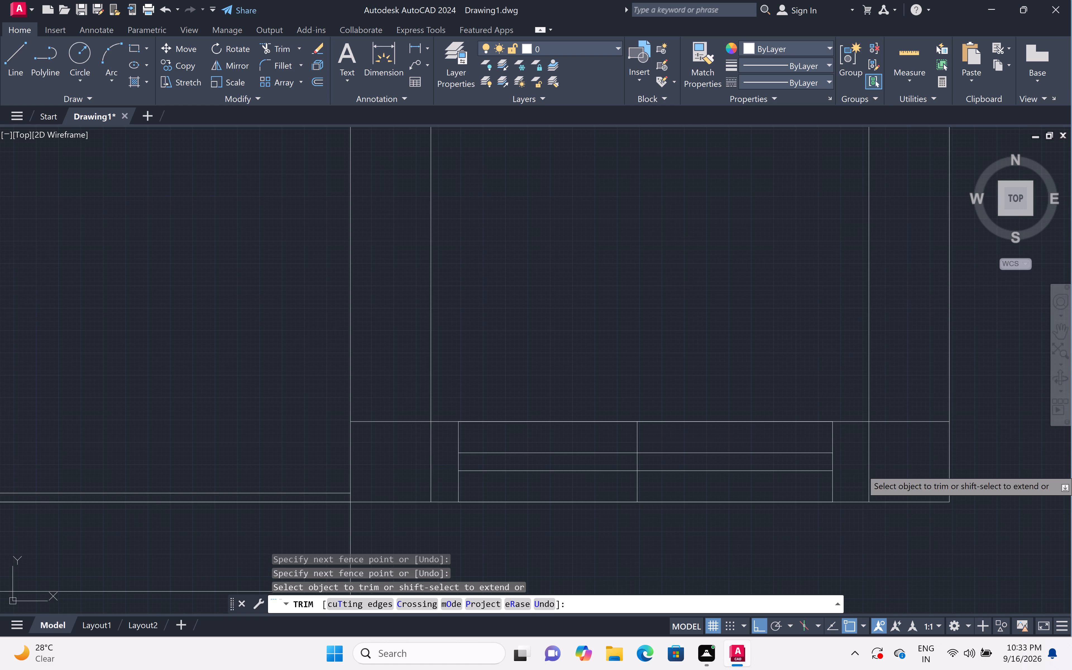
left_click(913, 421)
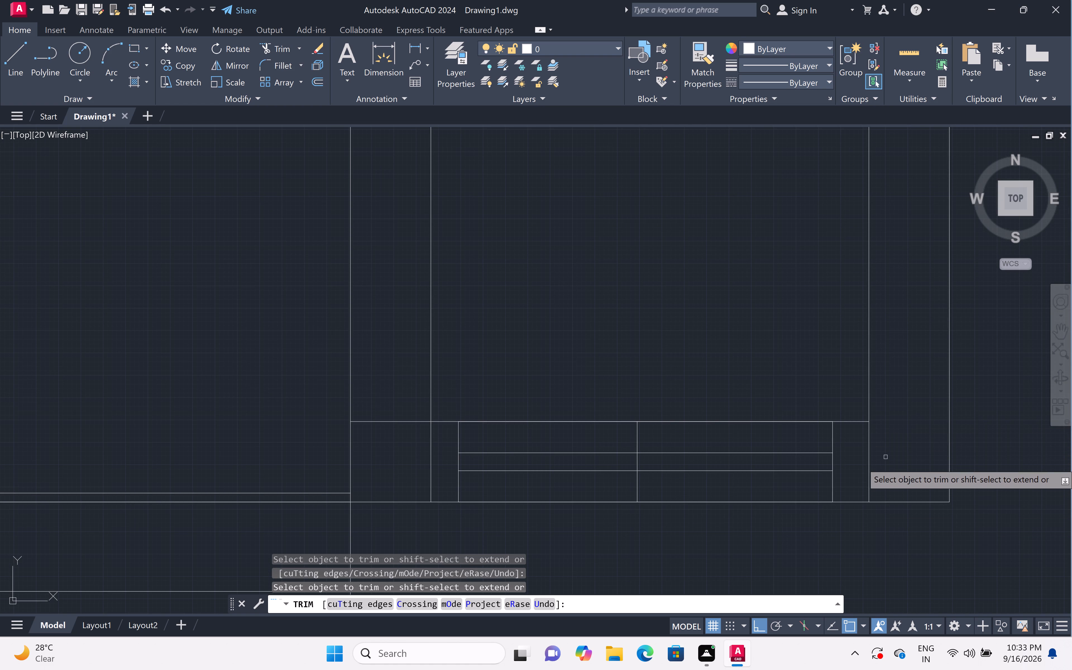
left_click(867, 465)
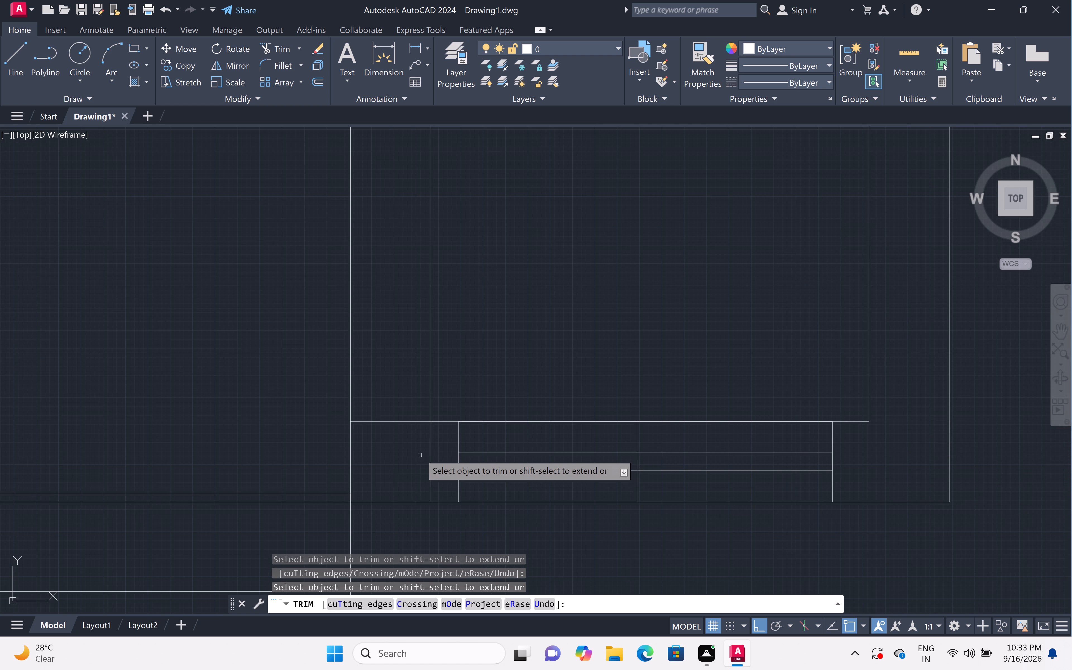
left_click(430, 447)
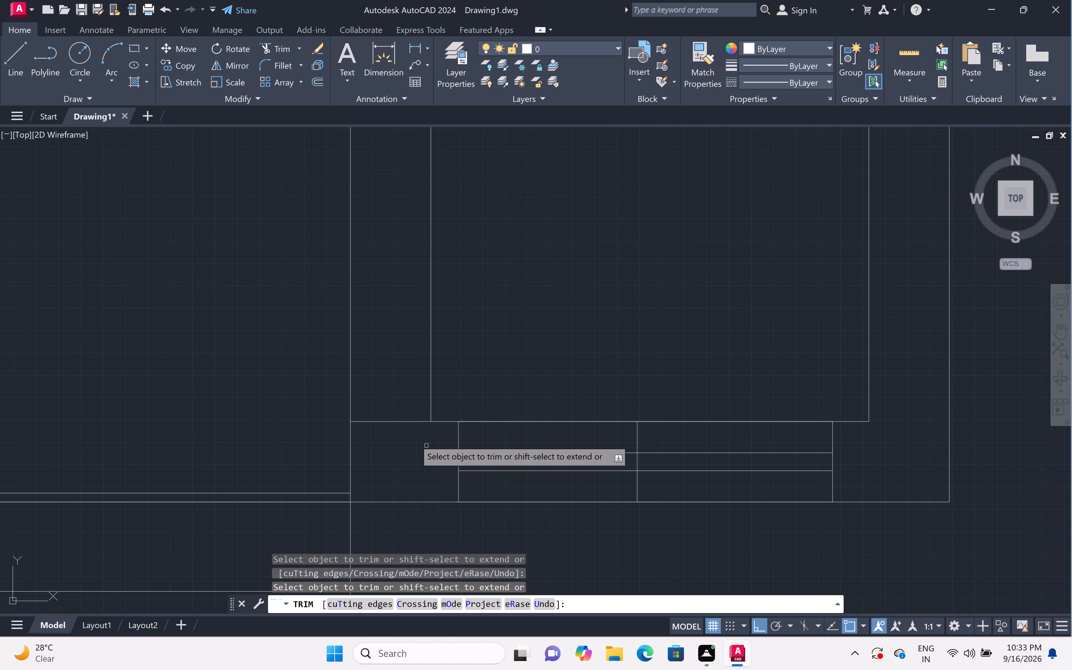
double_click(391, 417)
left_click(388, 434)
Trim the overlapping wall lines inside the top-left corner of the small bottom-right room.
scroll(387, 437, "down", 3)
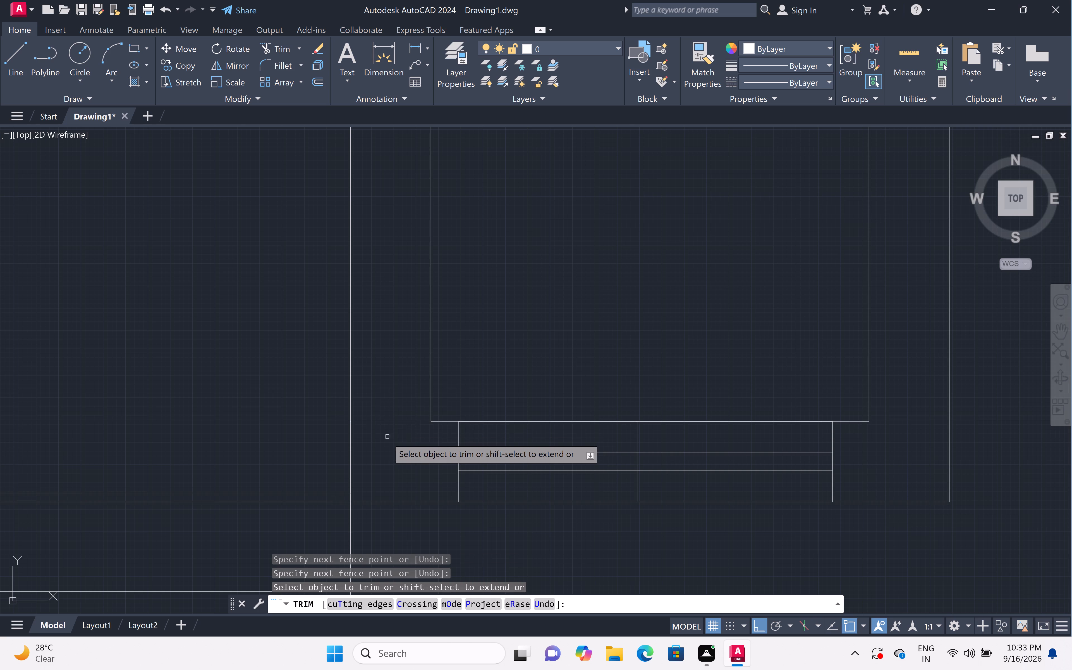
scroll(387, 440, "down", 1)
scroll(393, 331, "up", 3)
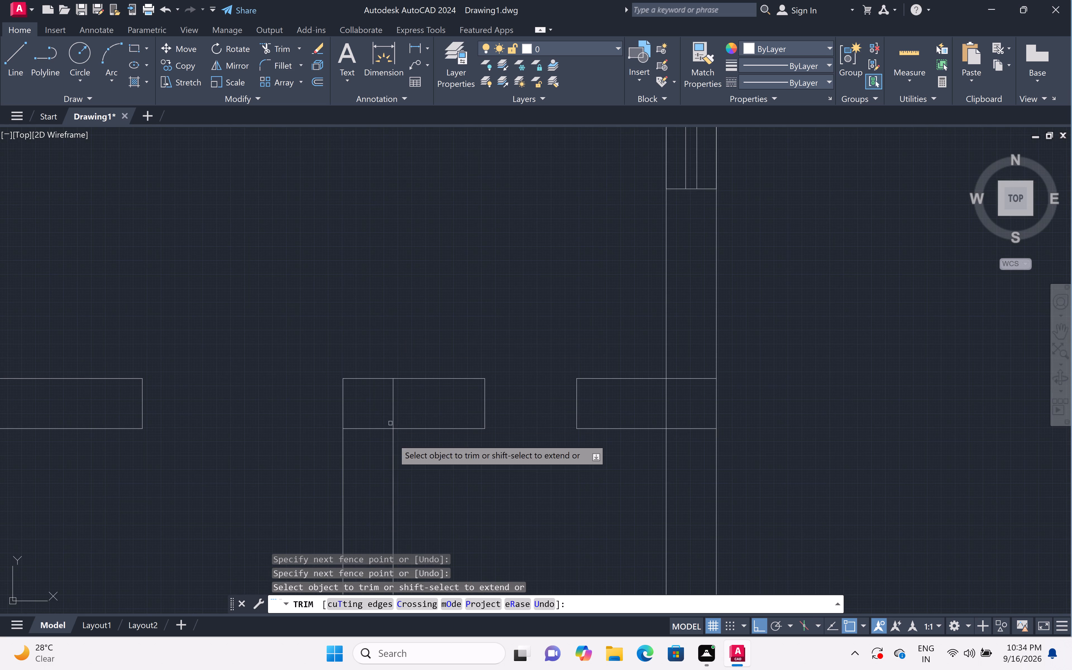
left_click(381, 412)
left_click(360, 446)
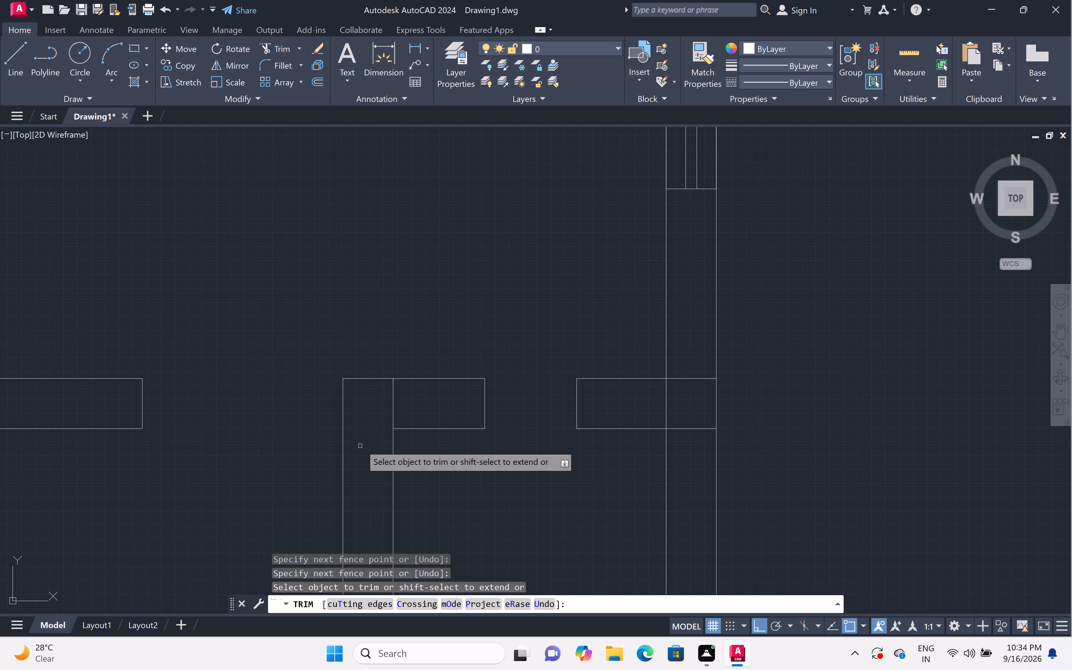
left_click(375, 417)
left_click(396, 412)
Trim the overlapping lines where the small bottom-right room's short top wall meets the right outer wall.
scroll(400, 410, "down", 3)
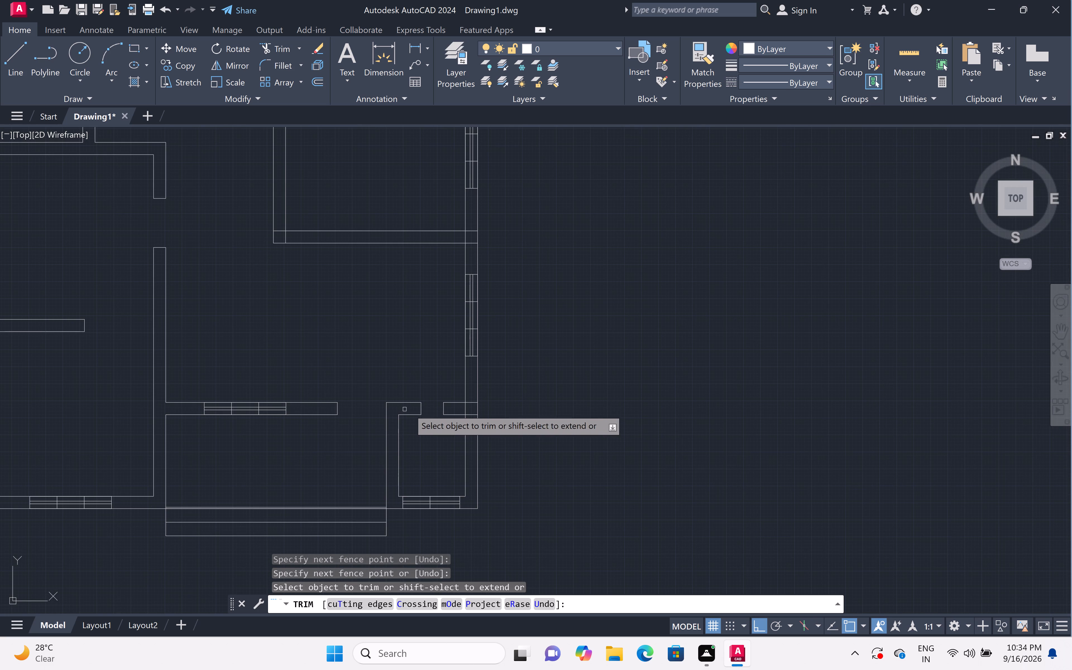
scroll(472, 410, "up", 2)
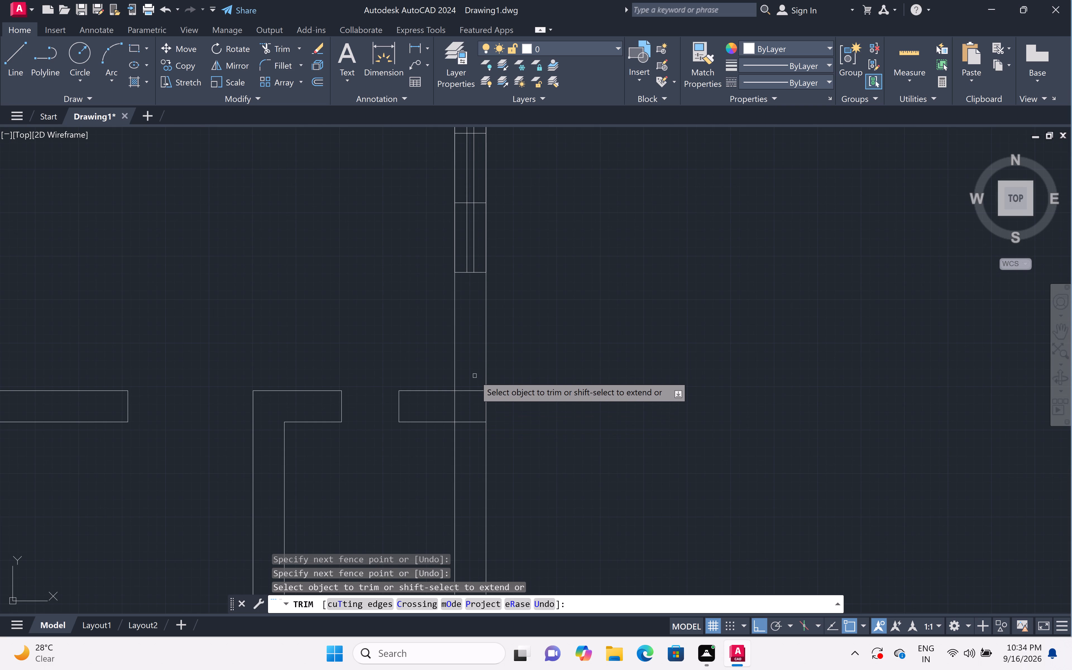
scroll(475, 376, "up", 1)
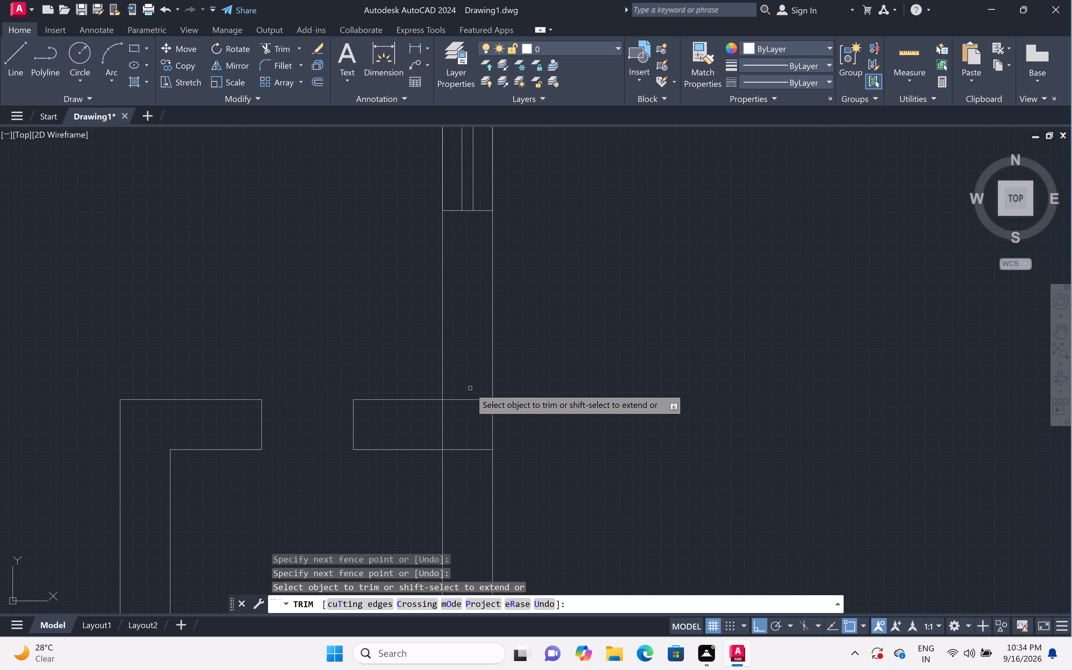
left_click(470, 388)
left_click(473, 467)
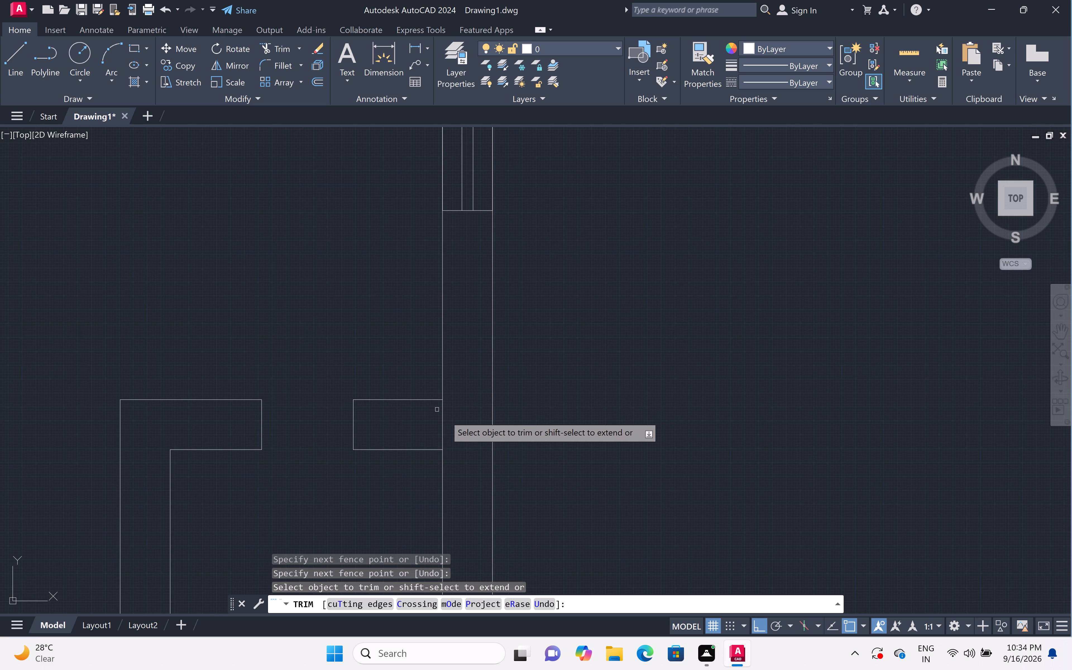
left_click(458, 423)
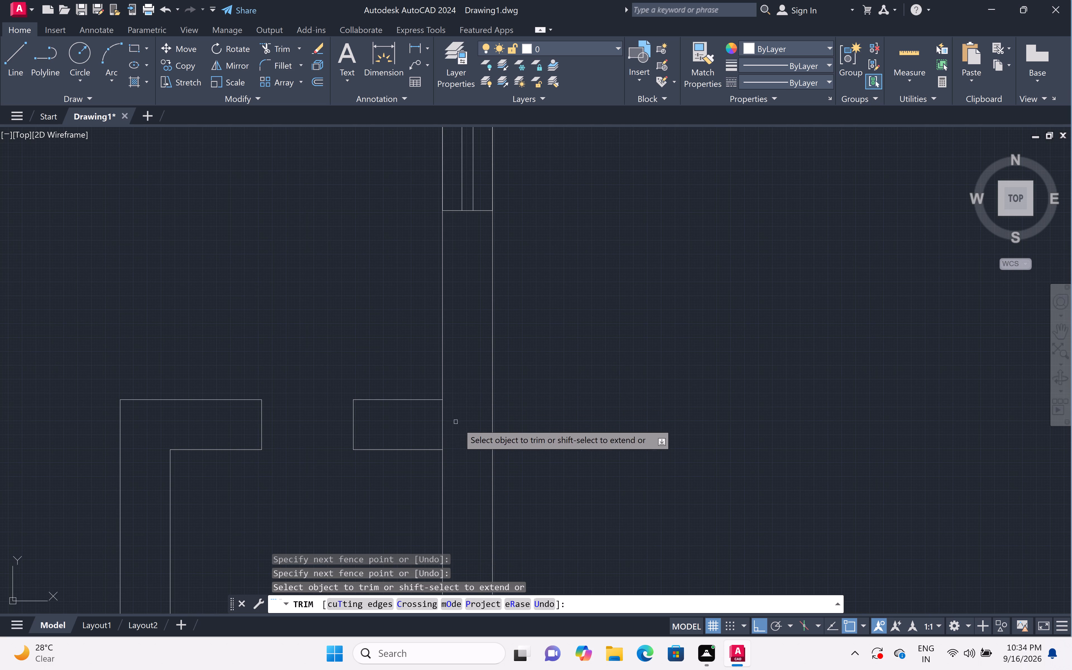
double_click(430, 420)
Trim the overlapping lines where the middle-right room's bottom wall meets the right outer wall.
scroll(443, 415, "down", 5)
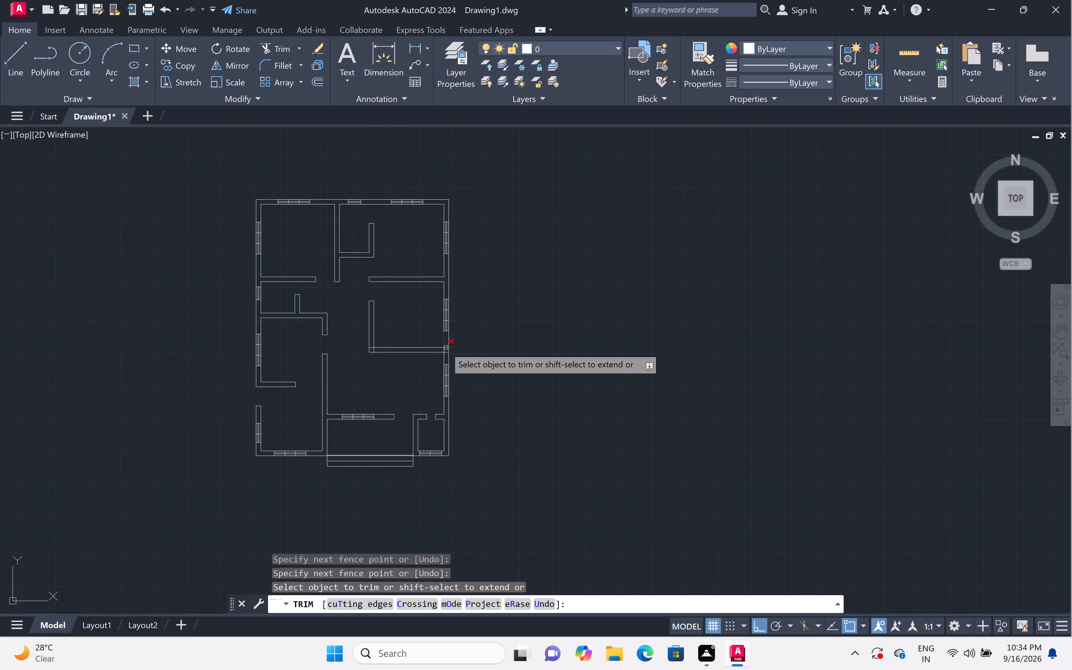
scroll(451, 351, "up", 4)
scroll(401, 325, "up", 1)
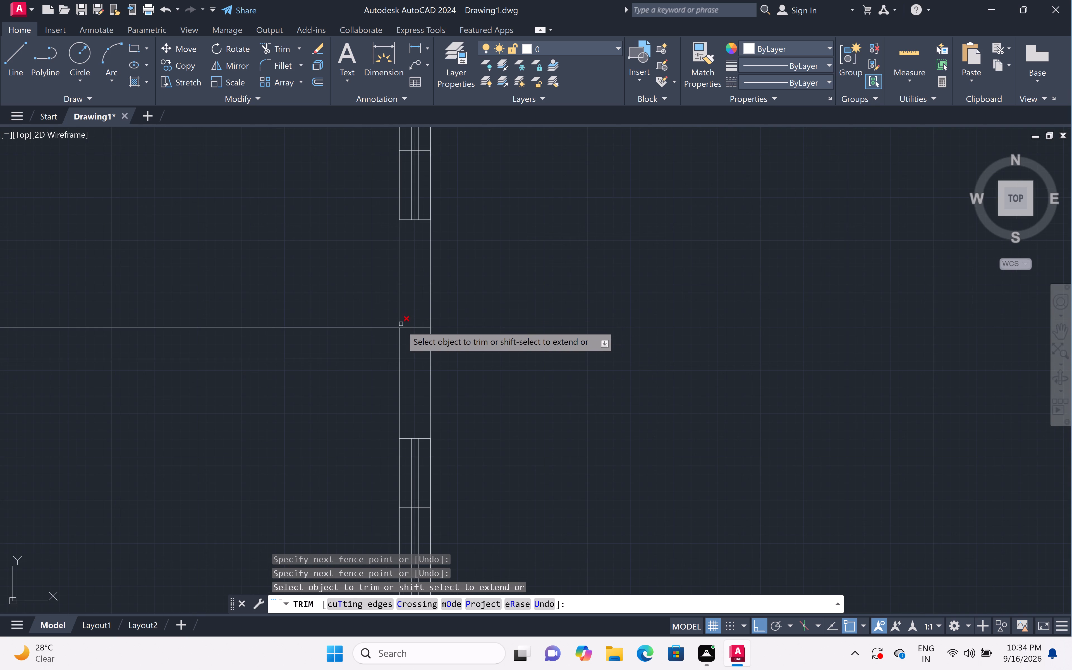
scroll(372, 319, "up", 1)
left_click(463, 317)
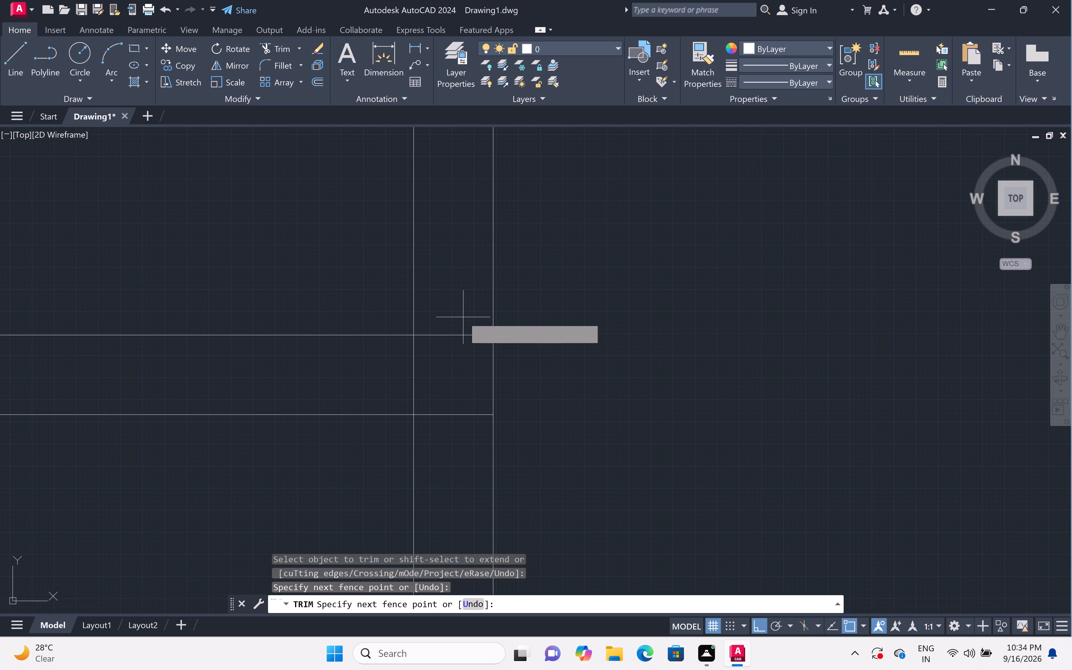
left_click(460, 436)
left_click(426, 365)
double_click(396, 369)
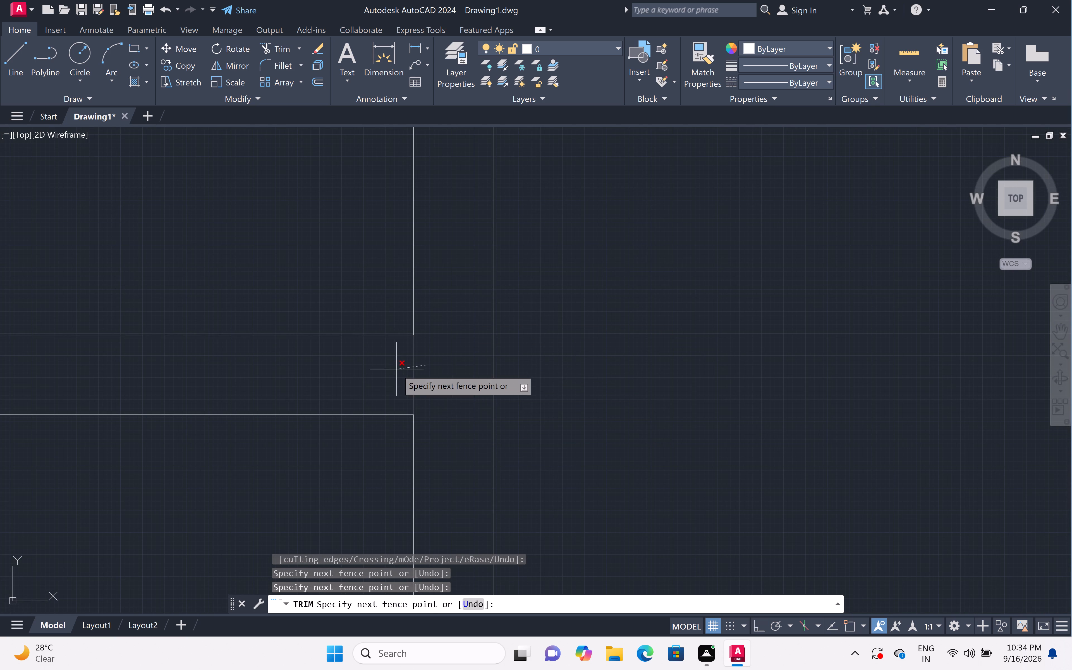
Trim the overlapping wall lines inside the middle-right room's bottom-left corner and finish trimming.
scroll(403, 378, "down", 5)
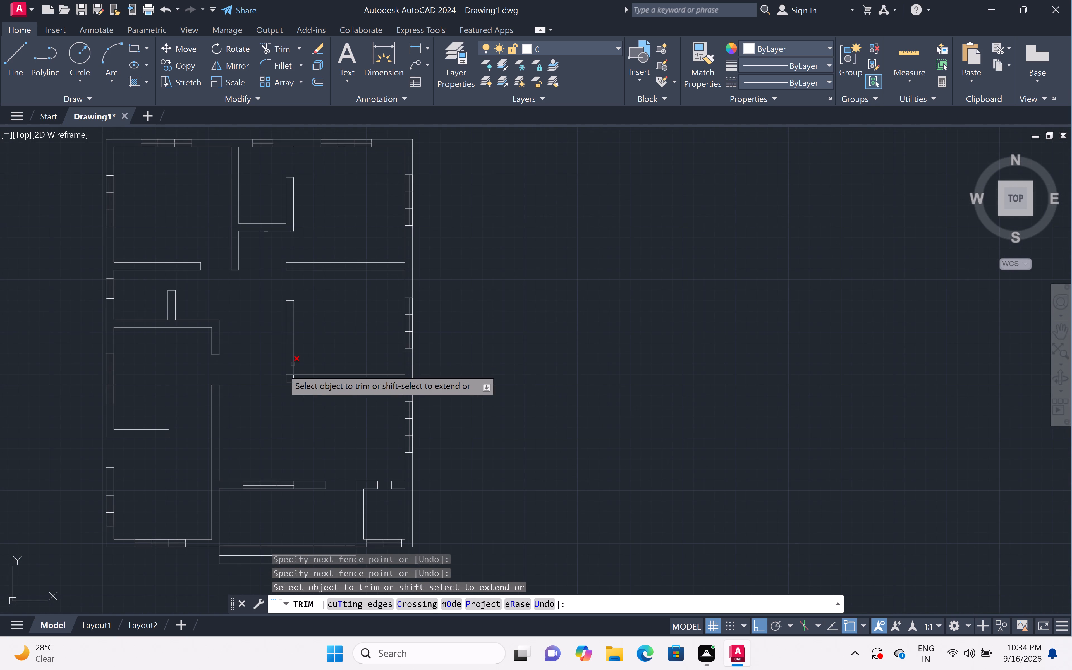
scroll(271, 375, "up", 5)
left_click(452, 351)
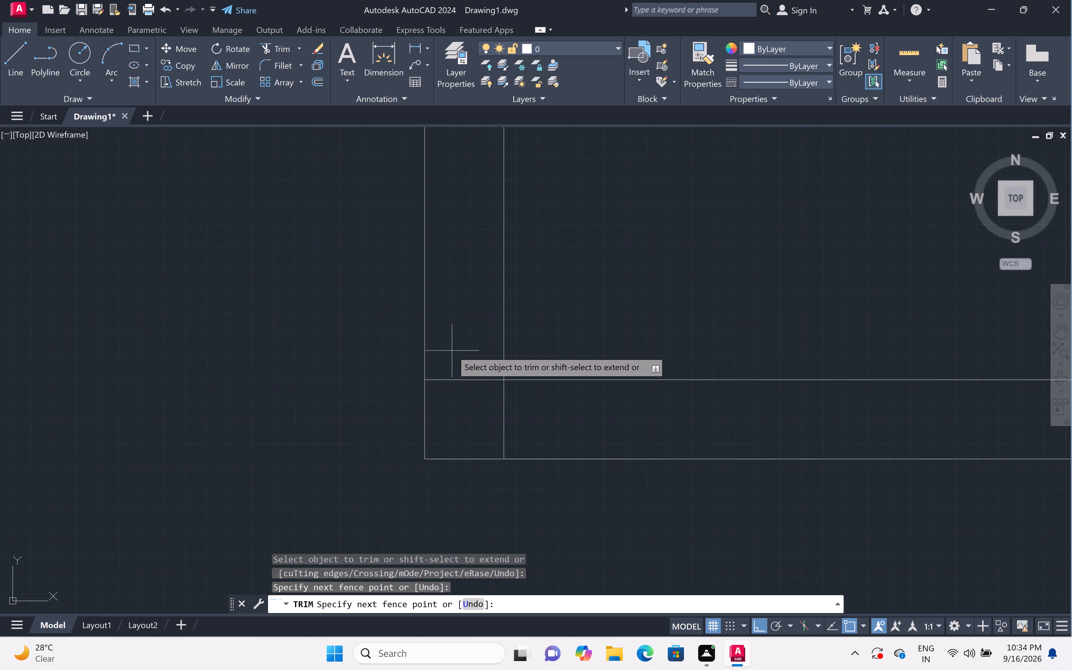
left_click(458, 399)
double_click(472, 412)
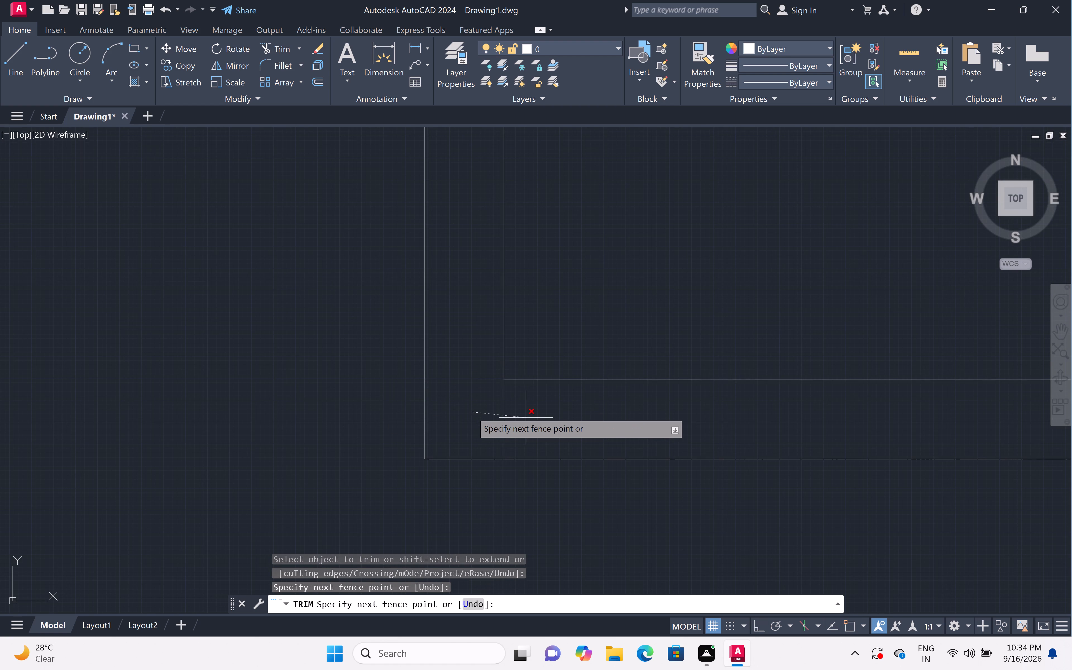
left_click(551, 418)
scroll(534, 425, "down", 6)
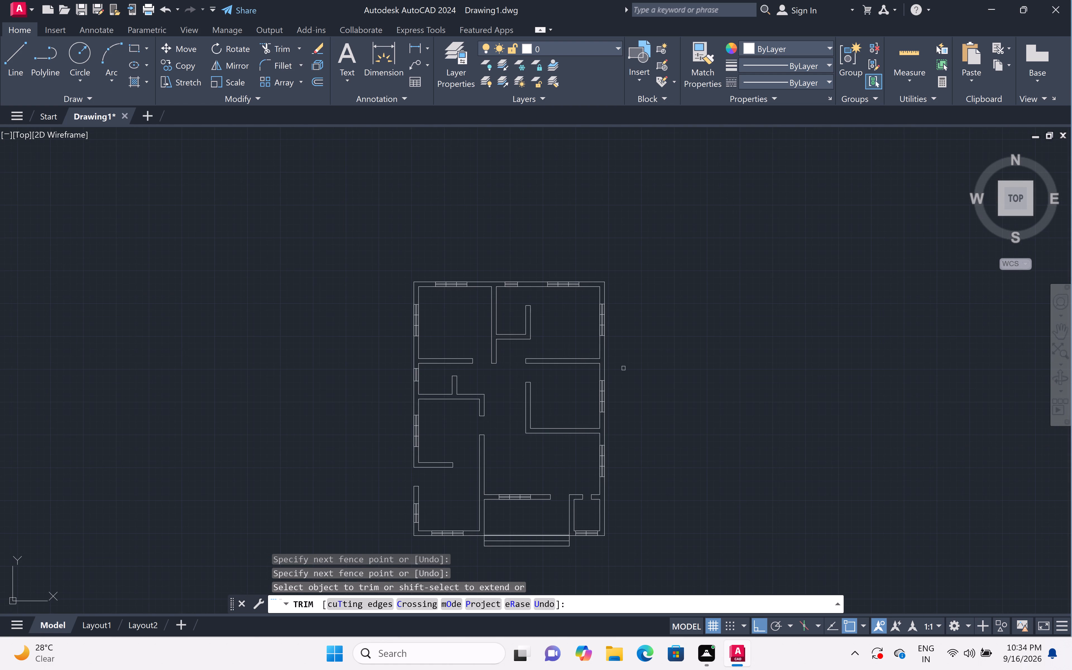
key("Escape")
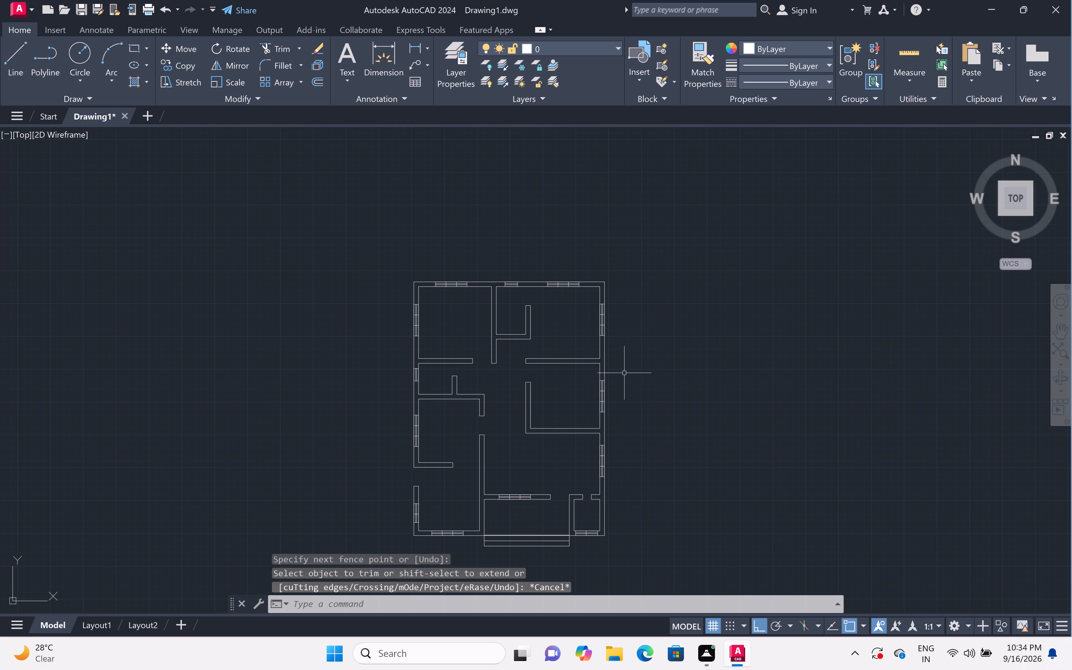
Start a hatch with the Solid type and set its colour to orange 248,153,30.
type("h")
key("space")
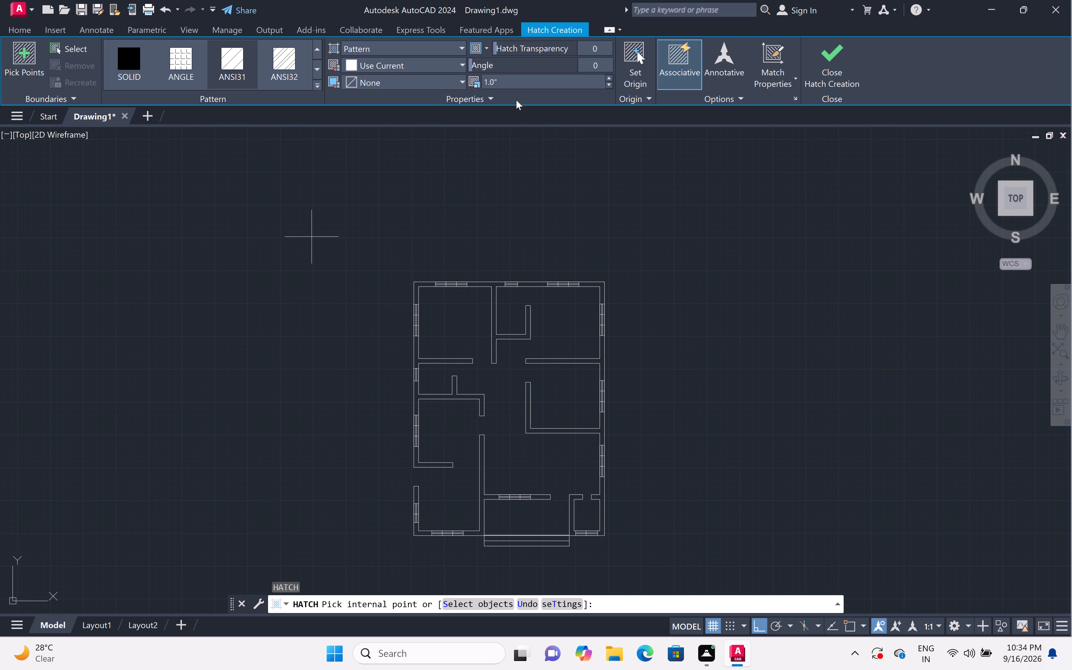
left_click(461, 62)
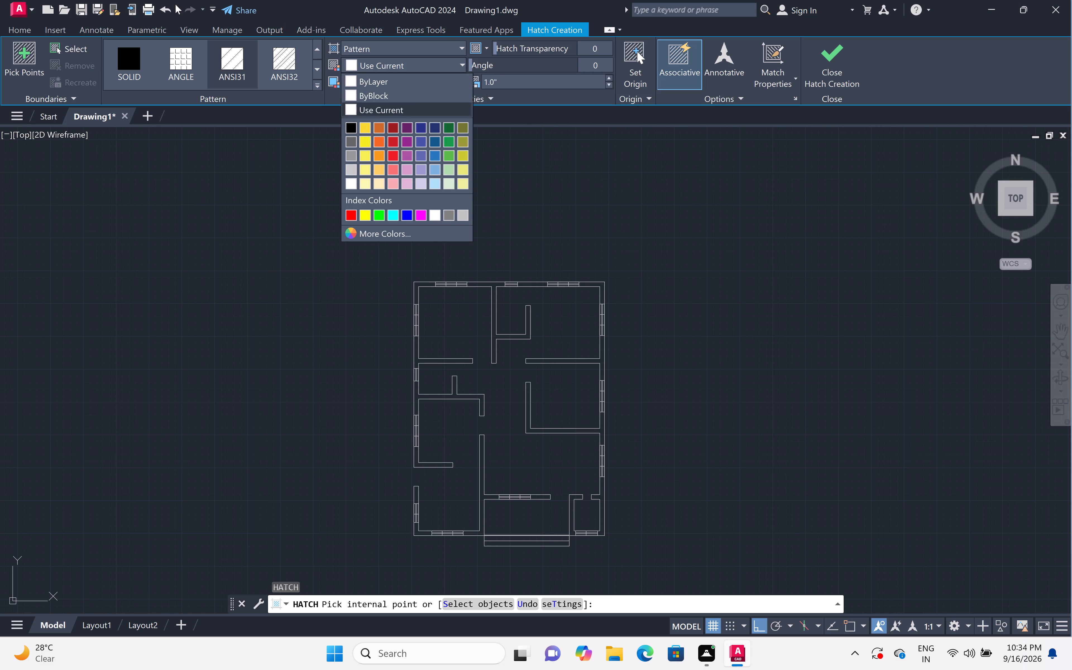
left_click(463, 45)
left_click(460, 43)
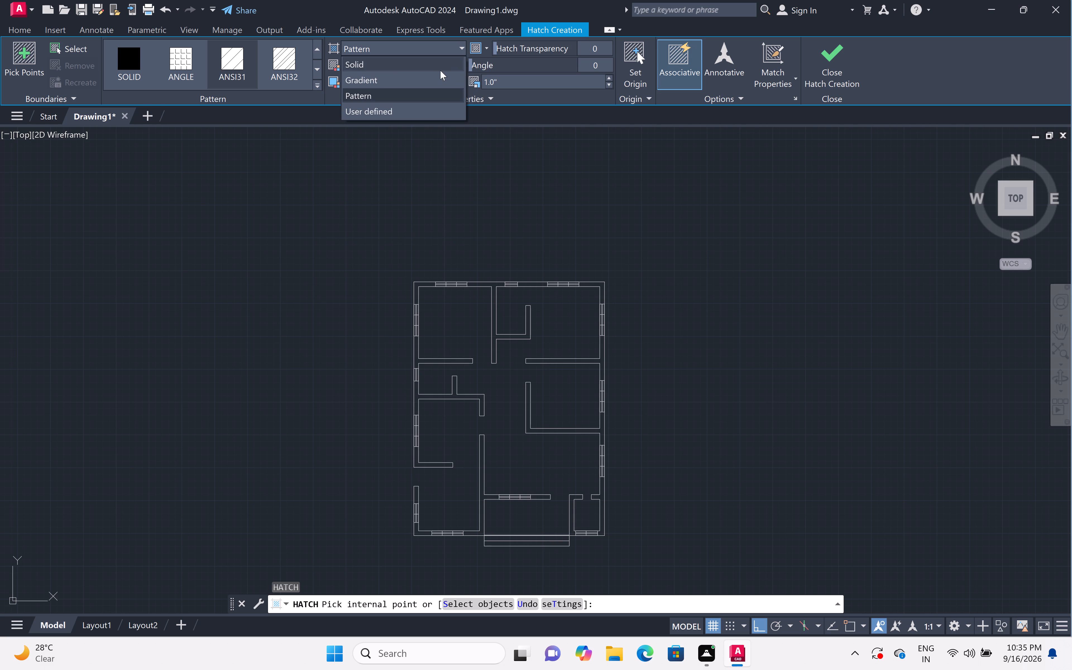
left_click(431, 62)
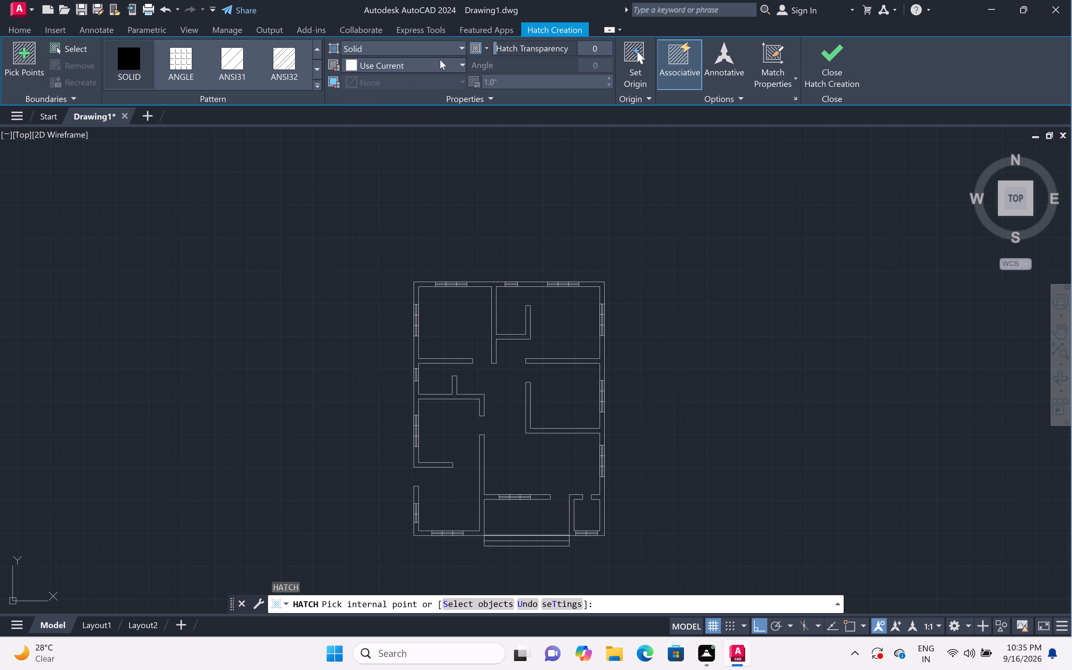
double_click(460, 57)
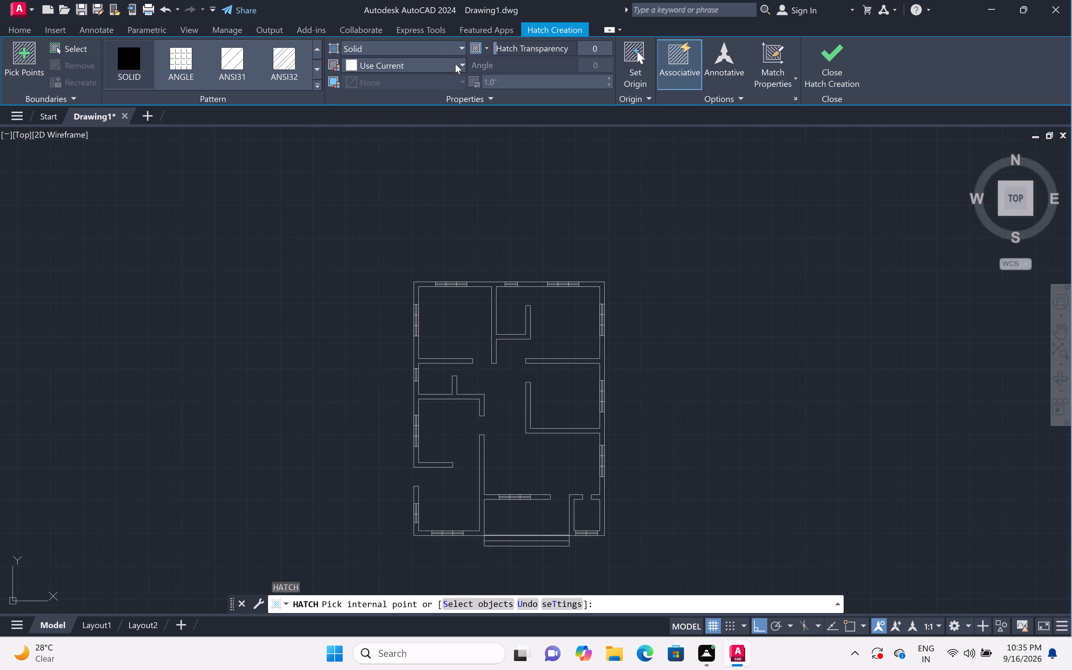
left_click(460, 61)
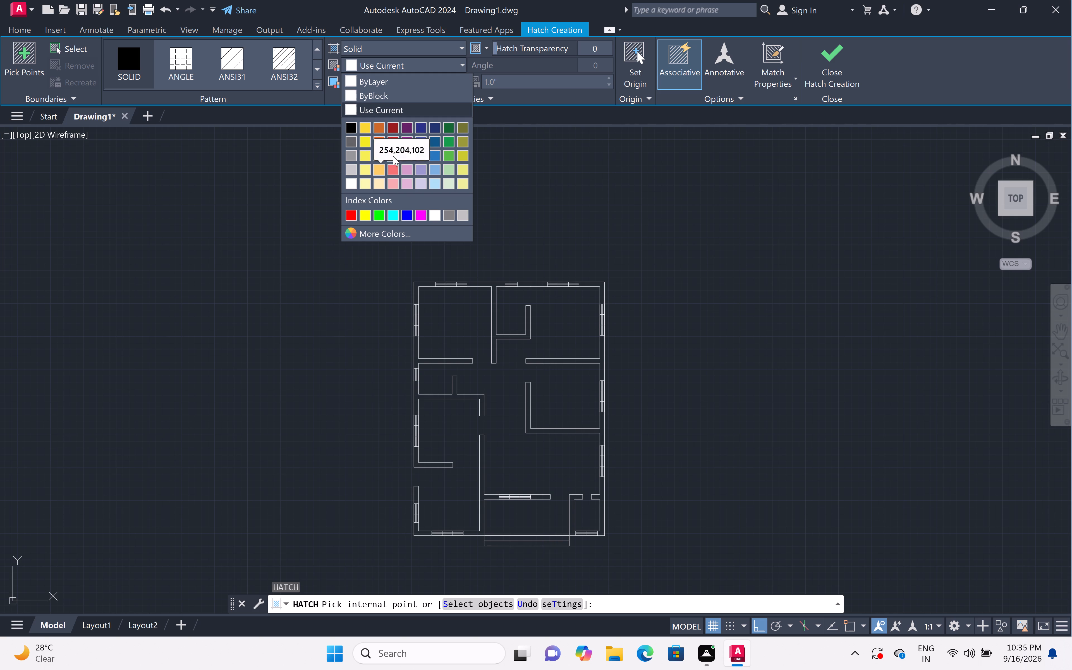
left_click(379, 128)
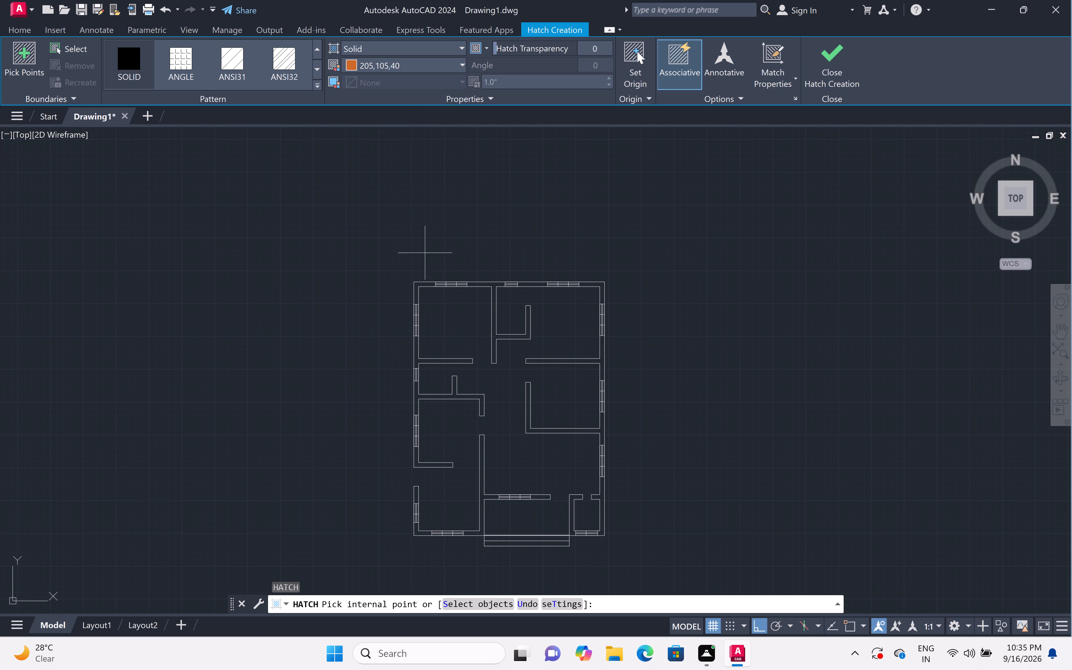
scroll(408, 295, "up", 6)
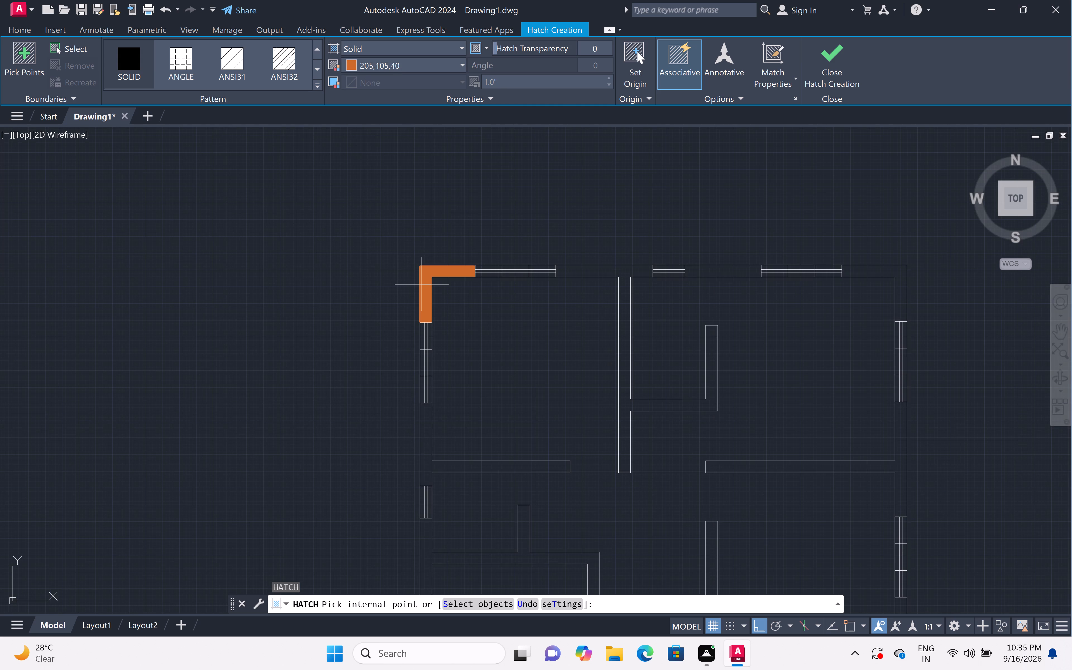
left_click(460, 59)
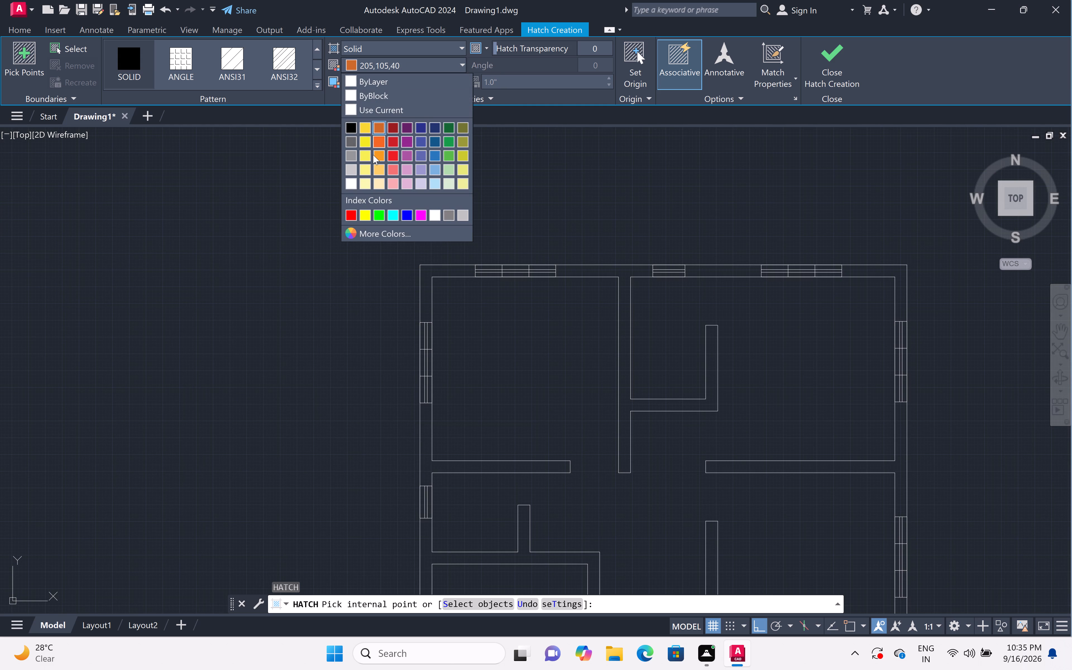
left_click(374, 152)
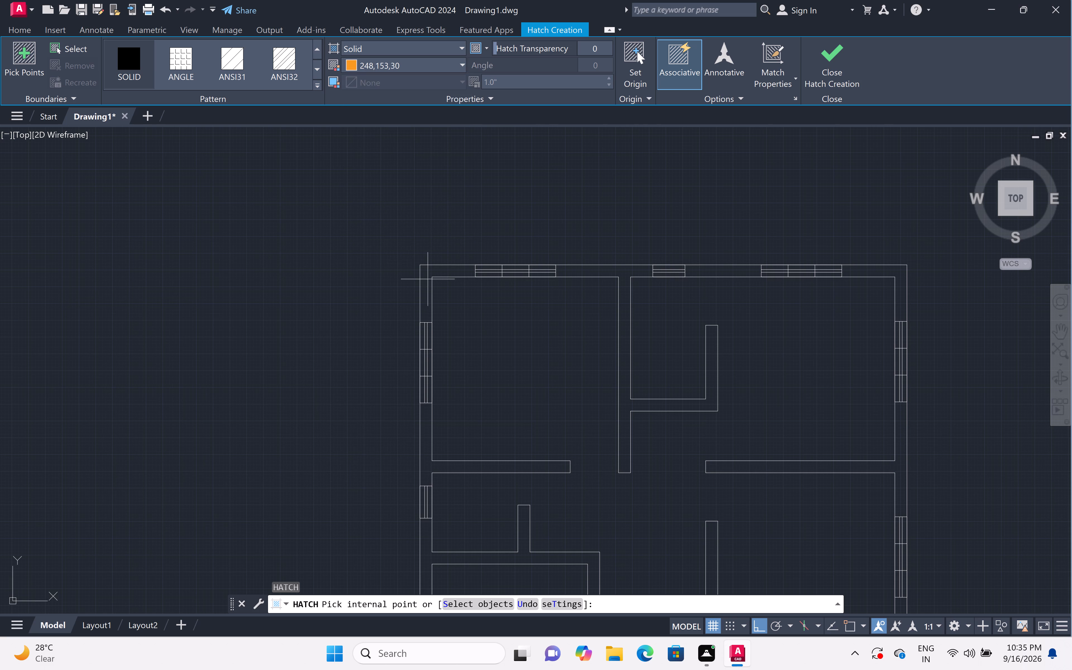
Fill the top outer wall segments between the windows, including both top corners and the attached inner partition walls.
double_click(429, 283)
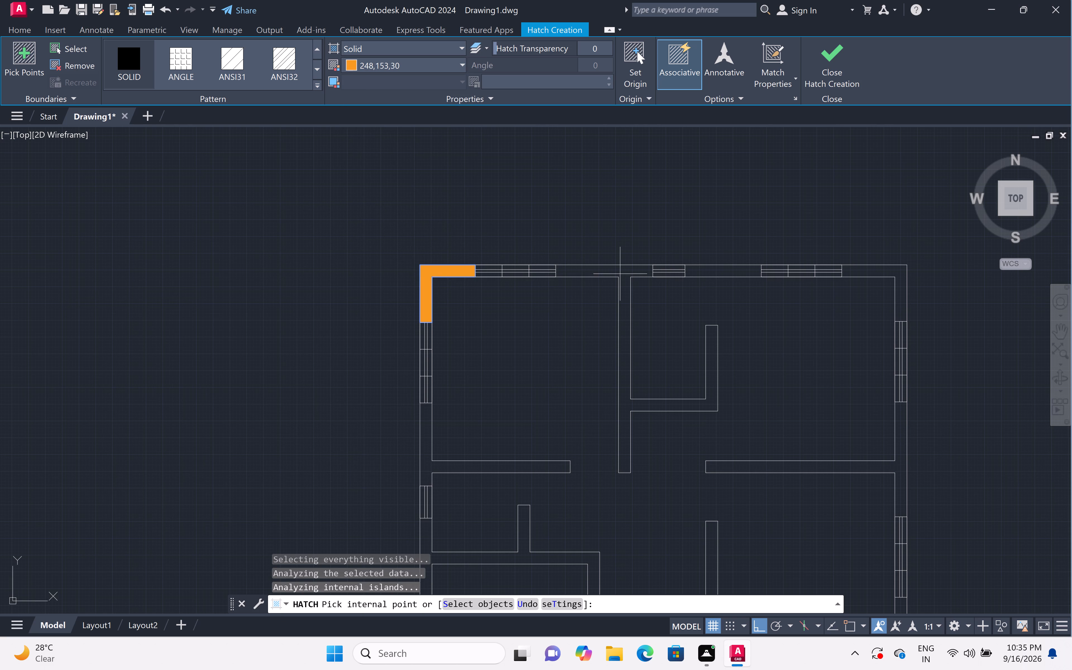
left_click(604, 270)
left_click(723, 264)
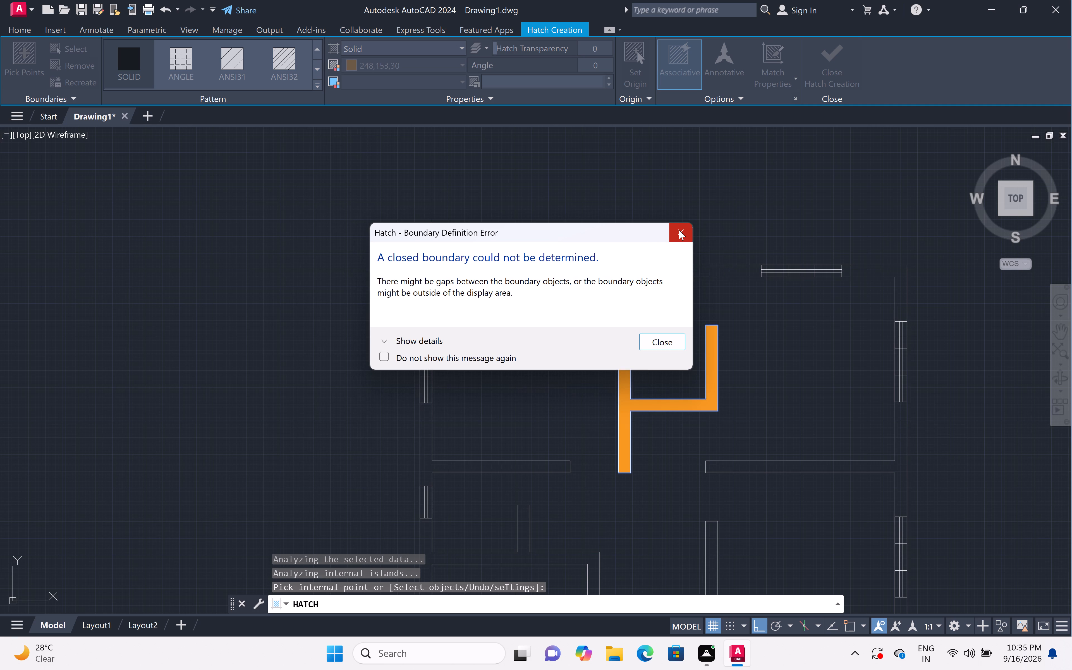
double_click(678, 230)
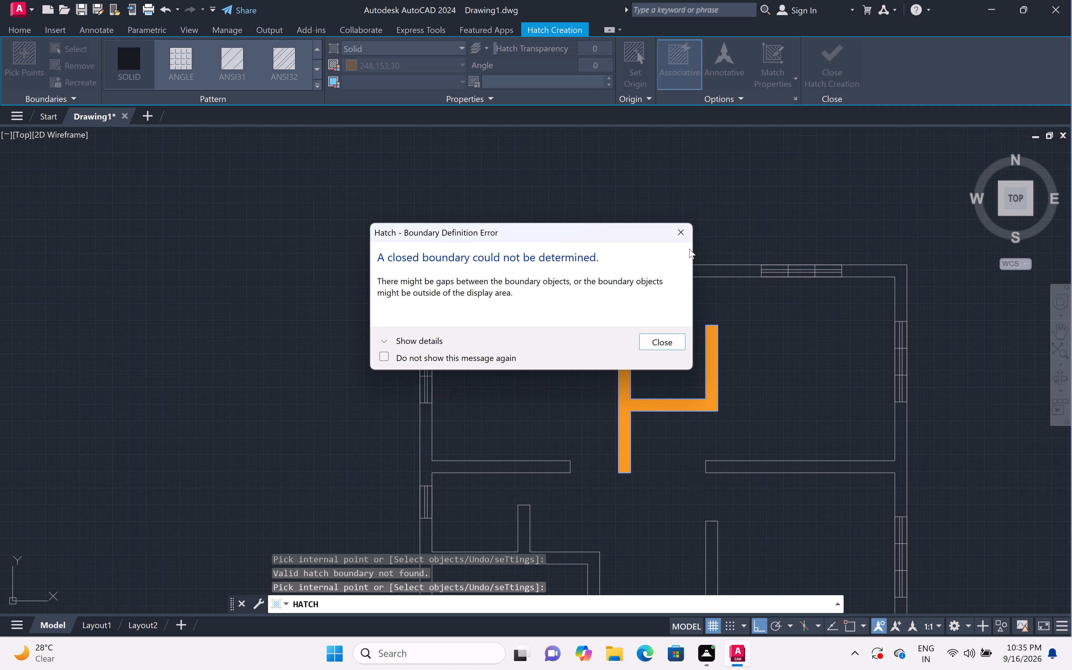
left_click(671, 228)
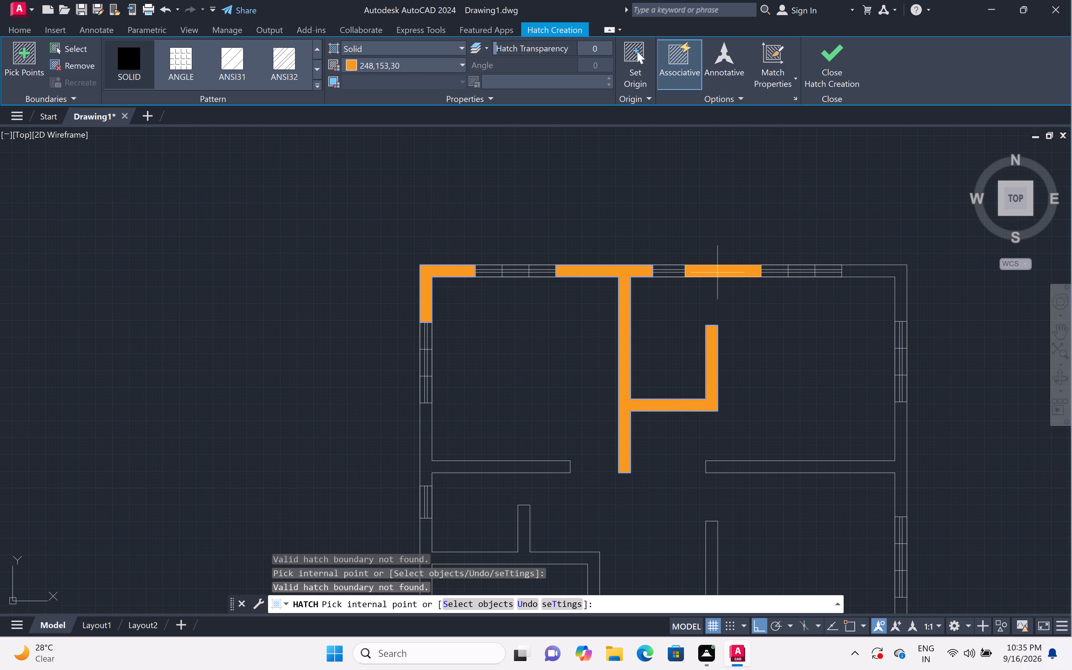
left_click(717, 272)
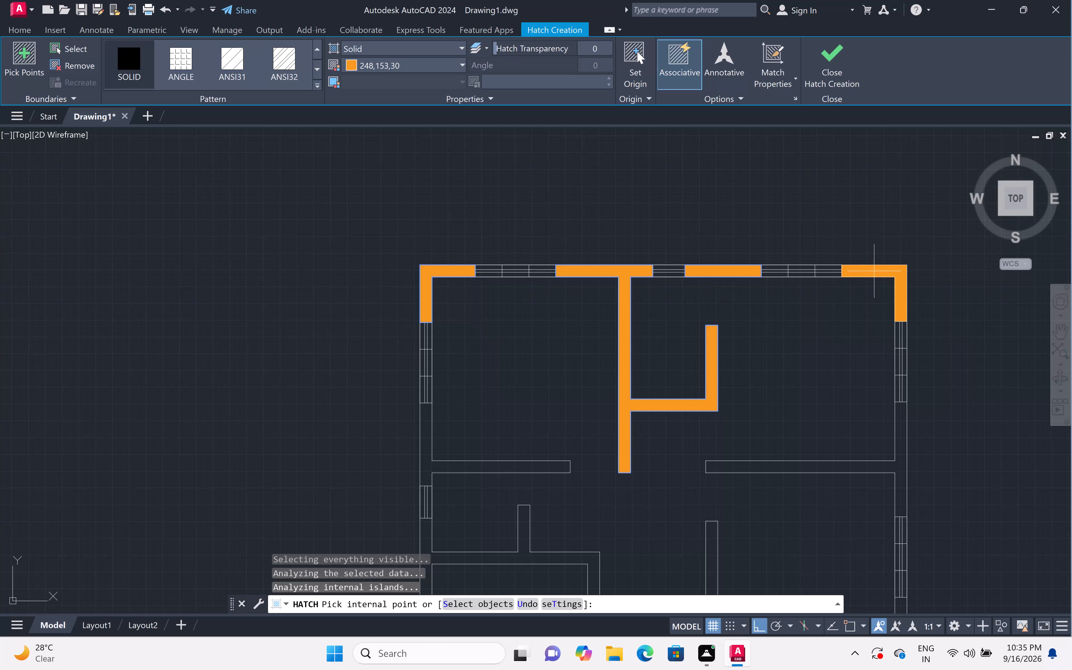
double_click(877, 271)
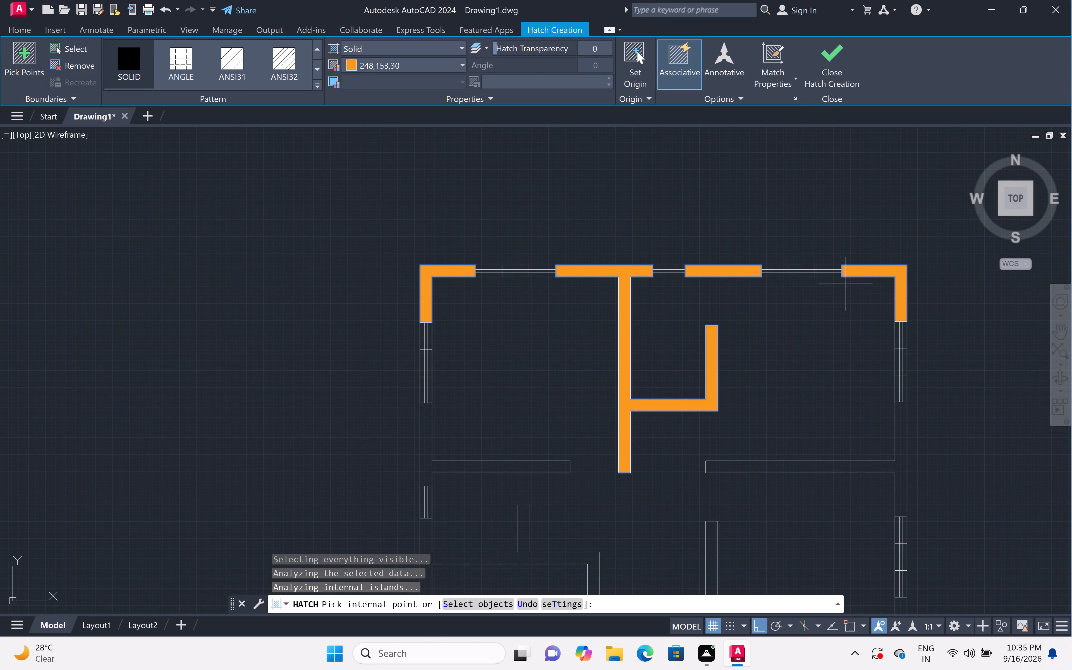
Fill the right outer wall between its three windows, together with the connected walls of the top-right and middle-right rooms.
scroll(848, 281, "down", 5)
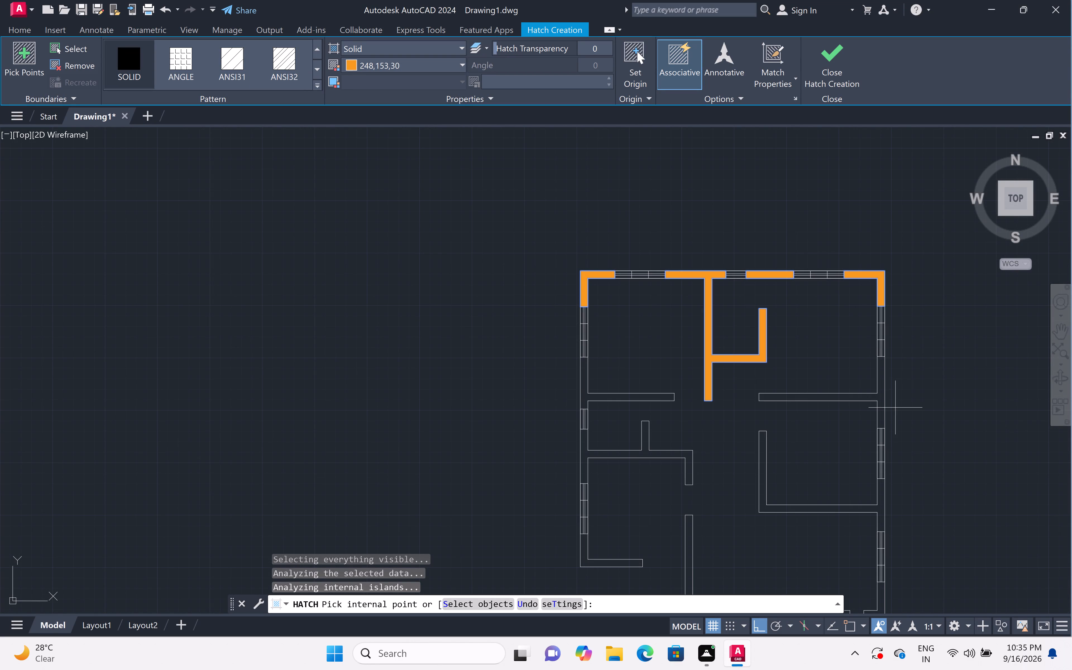
scroll(881, 404, "up", 3)
left_click(881, 395)
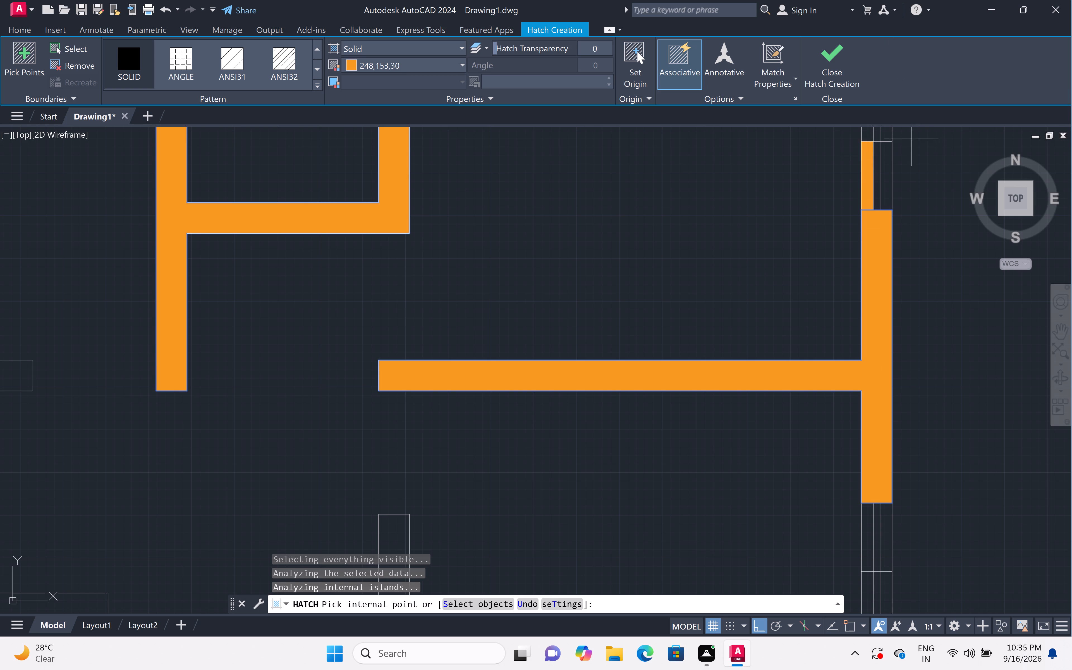
scroll(863, 242, "down", 4)
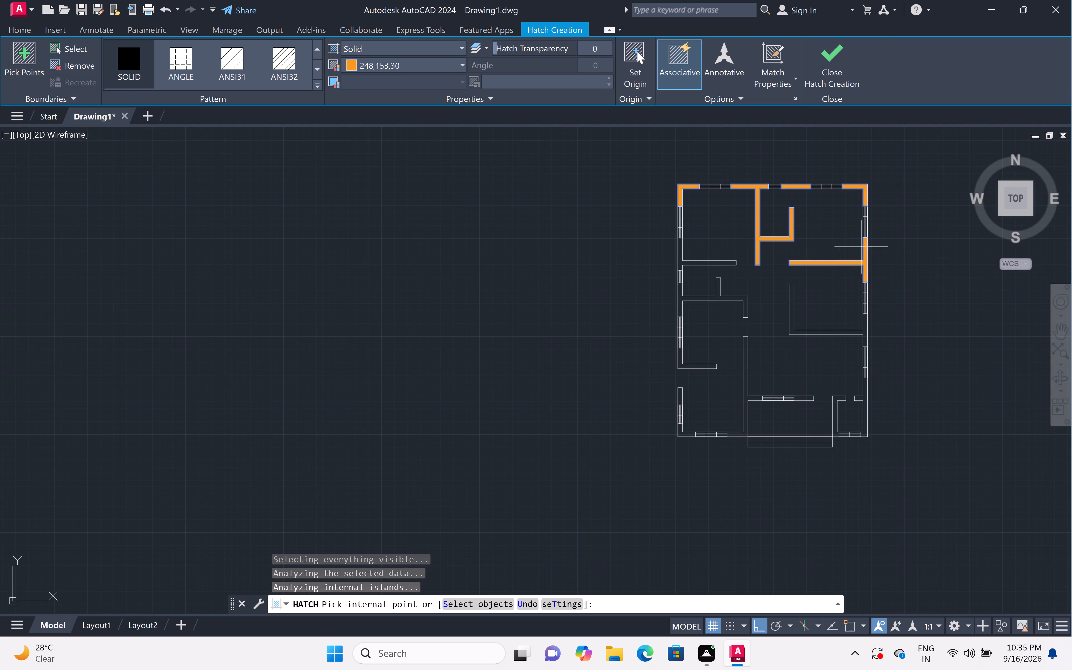
scroll(861, 329, "up", 4)
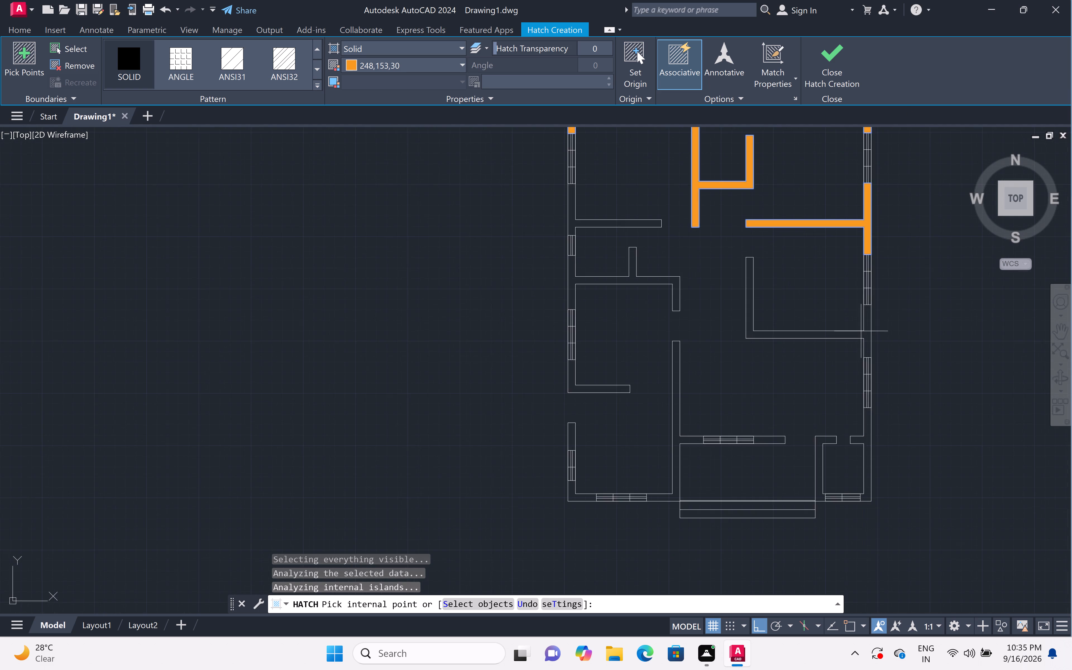
scroll(860, 337, "up", 3)
left_click(862, 334)
scroll(898, 327, "down", 2)
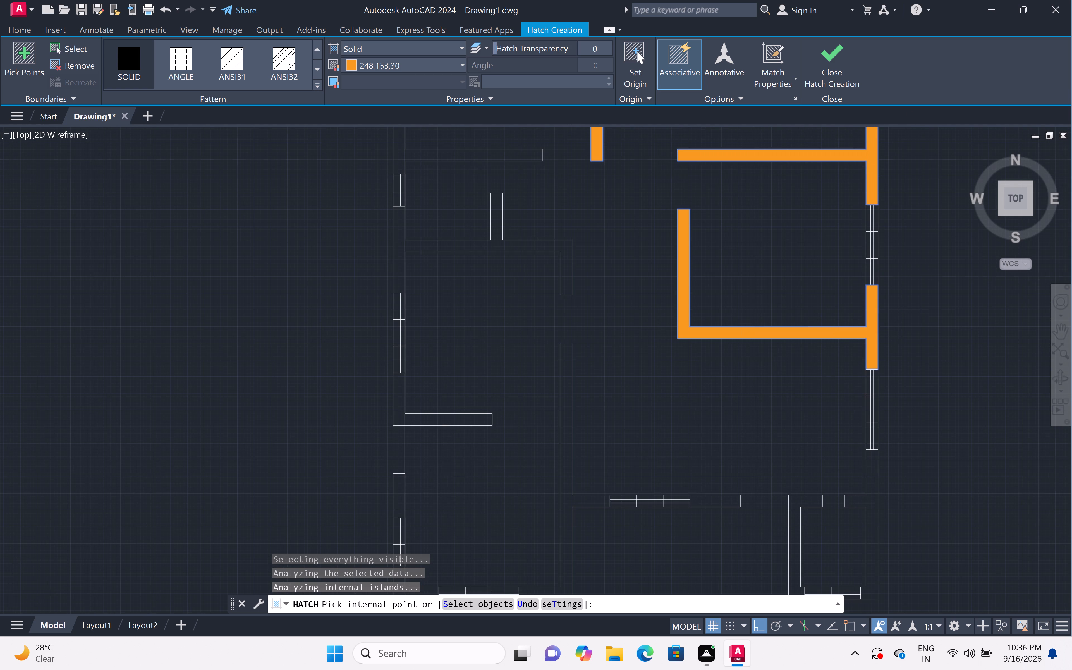
Fill the lower right outer wall and the remaining walls of the small bottom-right room, leaving its window unfilled.
scroll(897, 331, "down", 2)
scroll(887, 393, "up", 2)
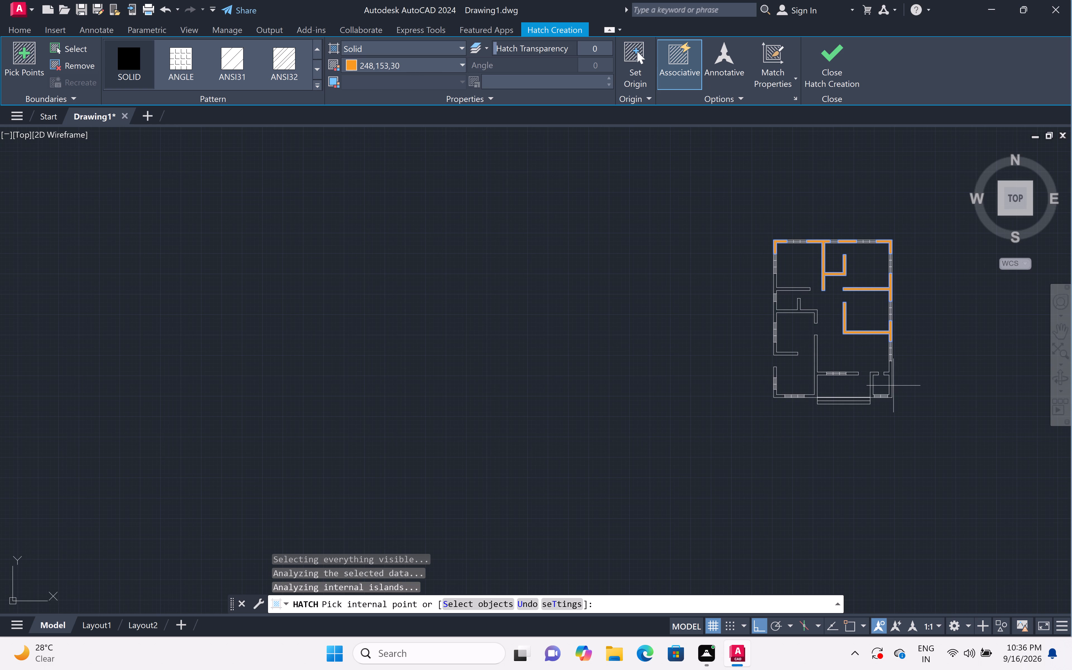
scroll(887, 393, "up", 3)
left_click(907, 271)
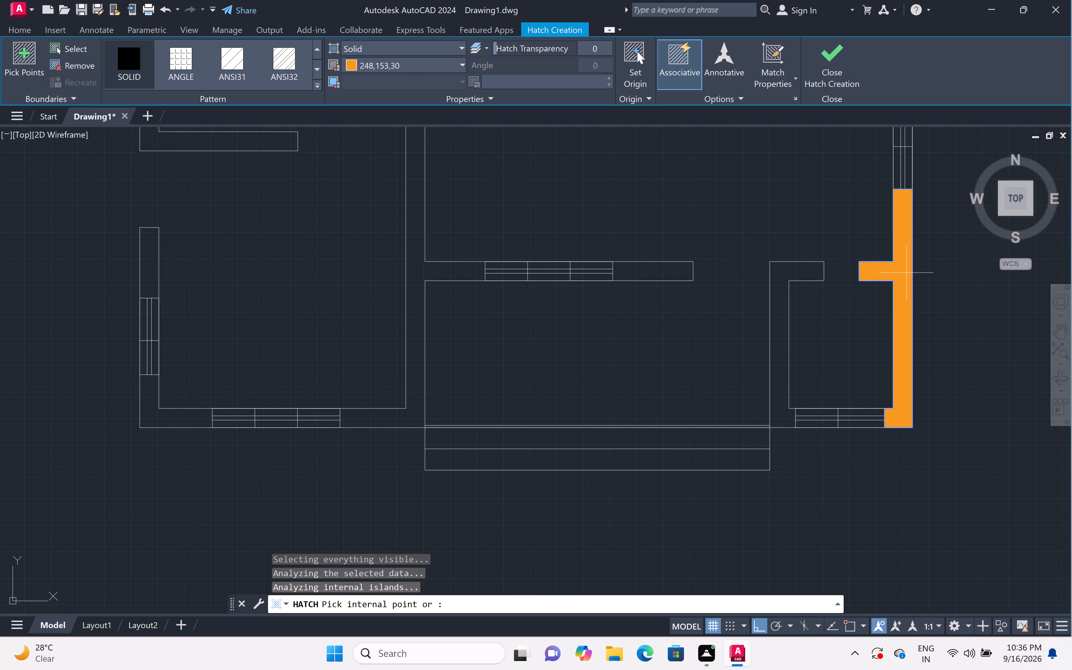
left_click(781, 305)
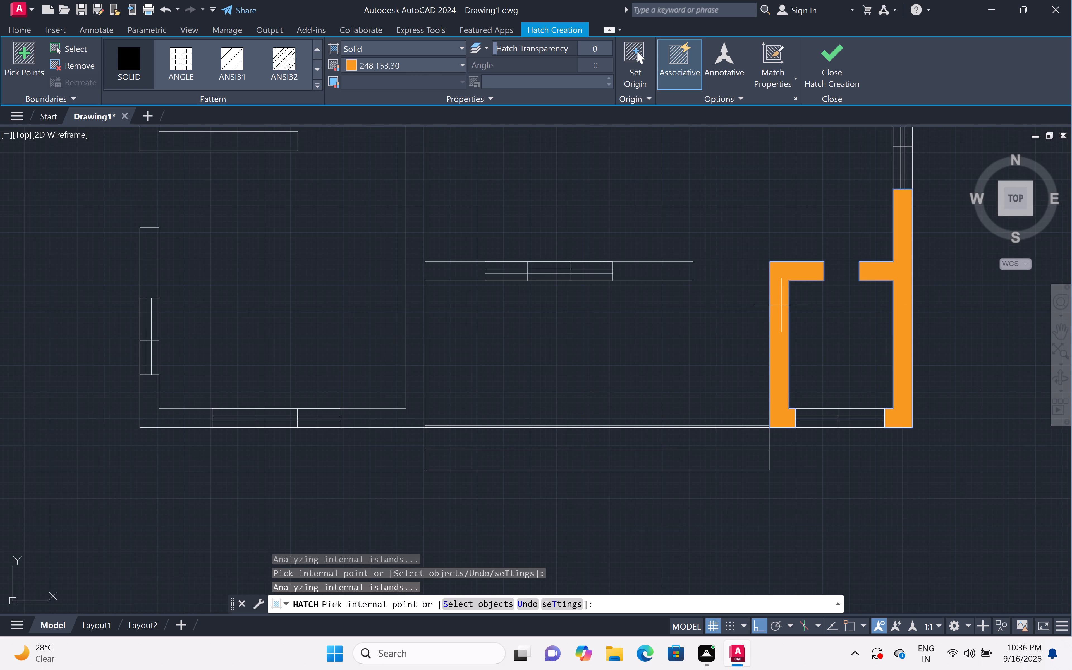
Fill the bottom-left room's long inner wall and the wall segments on both sides of the window above the steps.
scroll(787, 296, "down", 4)
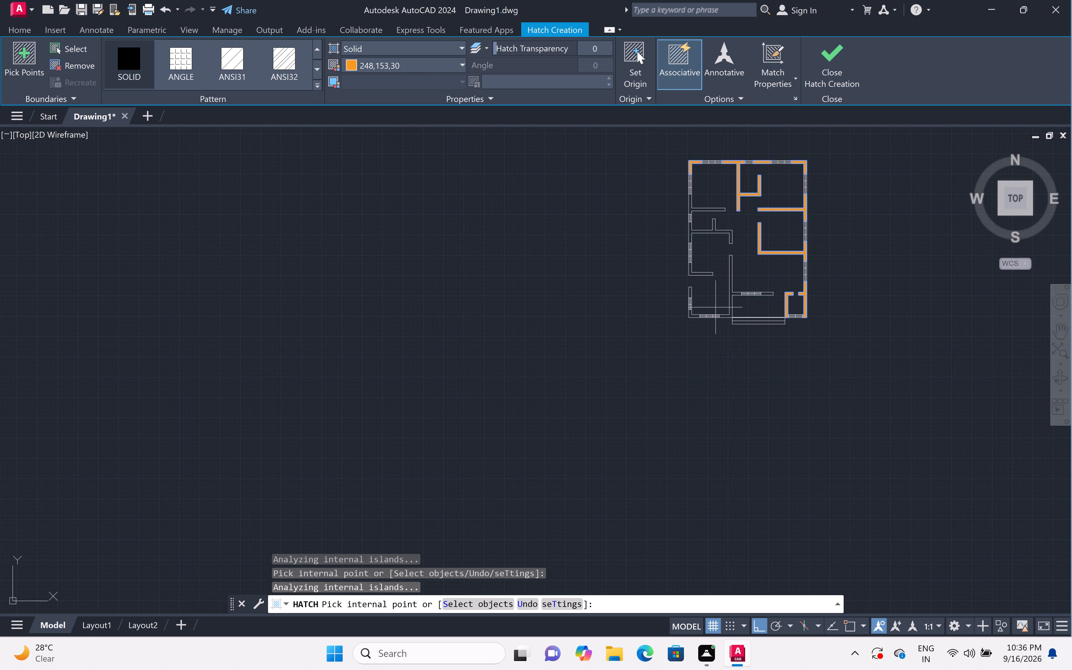
scroll(716, 307, "up", 9)
scroll(774, 318, "down", 3)
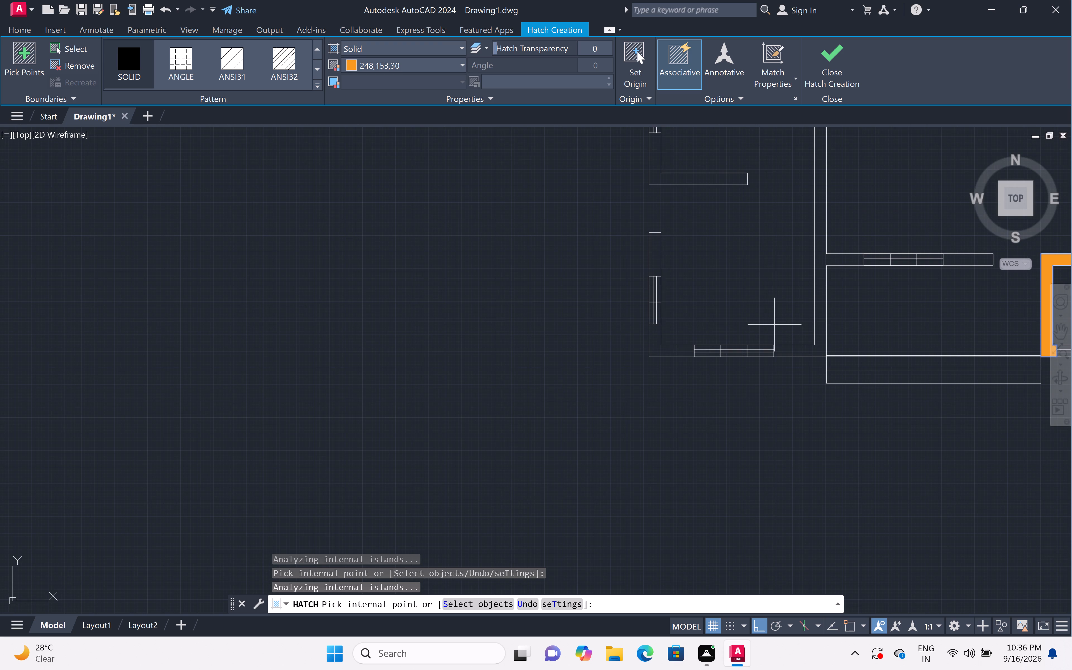
left_click(803, 350)
scroll(807, 275, "down", 4)
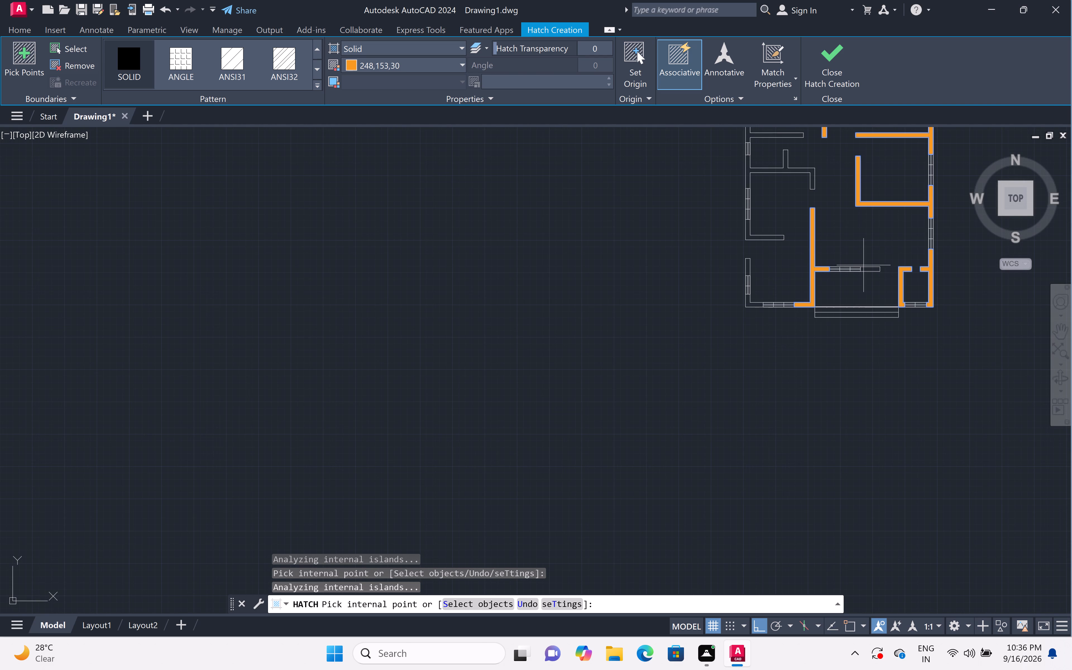
scroll(865, 270, "up", 4)
left_click(881, 267)
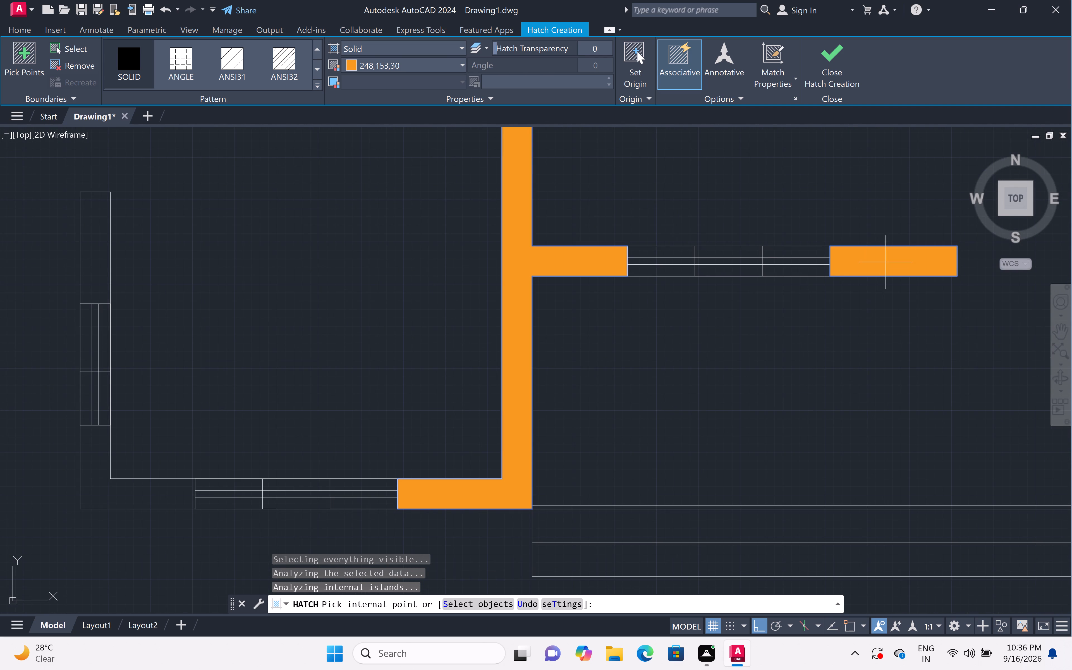
Fill the bottom-left outer corner and the short left wall segment above the bottom-left room's window.
scroll(889, 249, "down", 5)
scroll(722, 291, "down", 2)
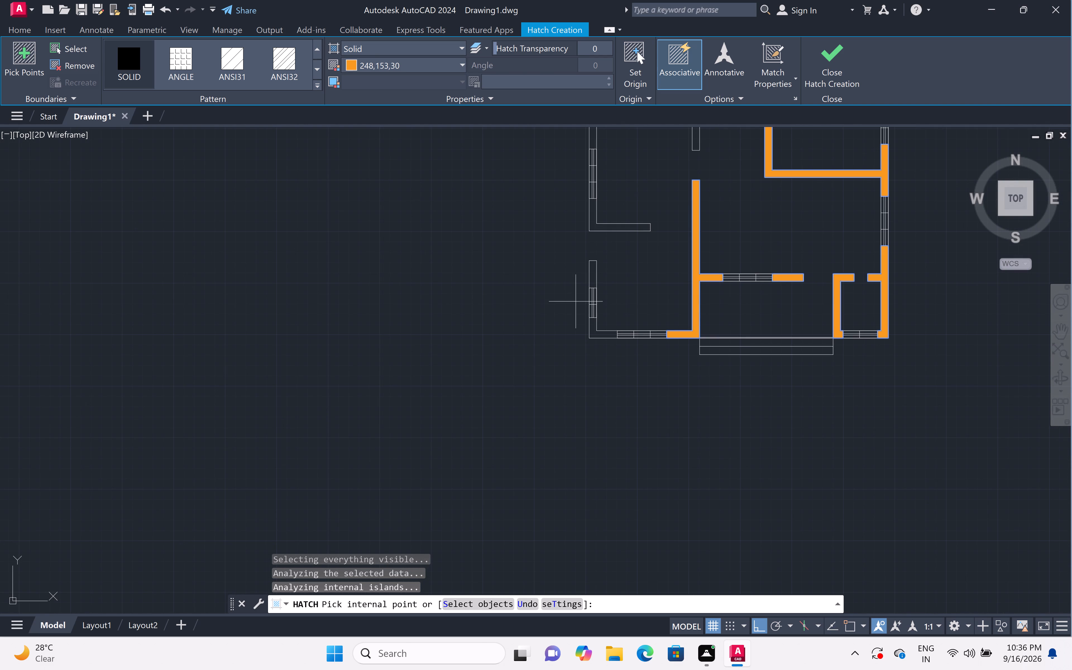
scroll(600, 340, "up", 2)
left_click(614, 324)
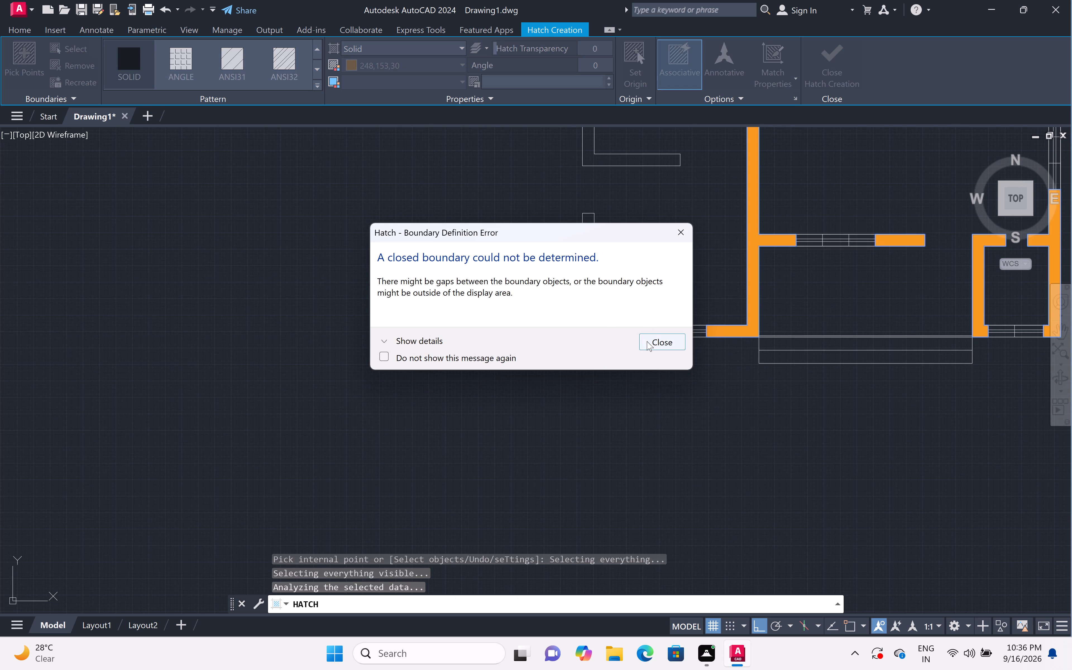
left_click(647, 341)
left_click_drag(606, 331, 612, 337)
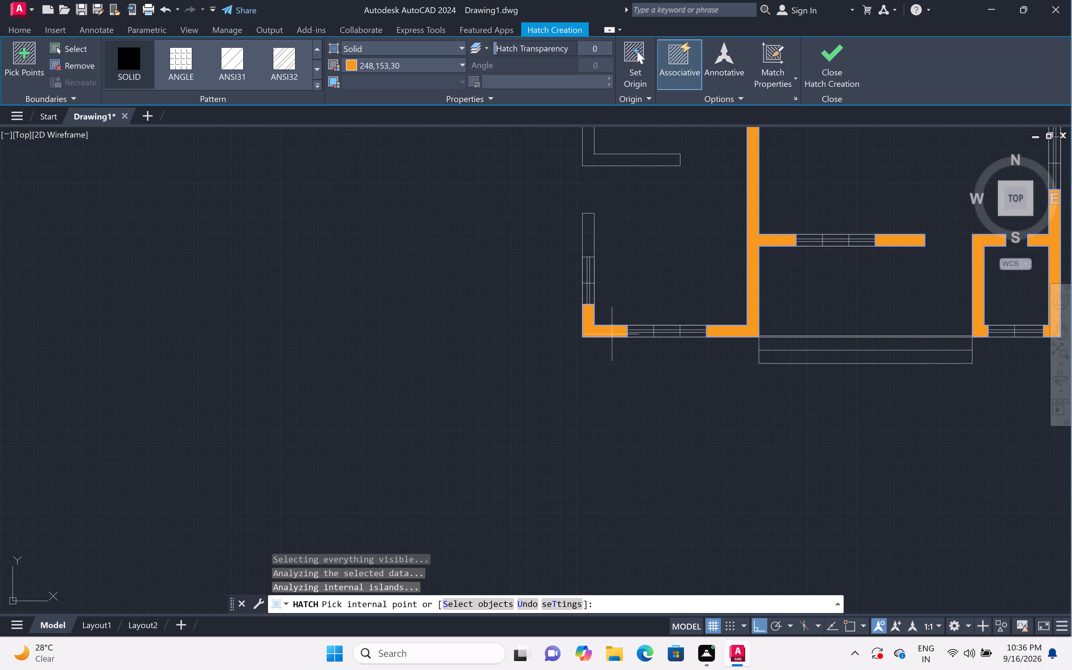
left_click(591, 226)
Fill the remaining left outer wall segments with their connected inner walls and finish the hatch.
scroll(639, 230, "up", 1)
scroll(639, 230, "down", 5)
scroll(662, 190, "down", 2)
scroll(656, 170, "up", 3)
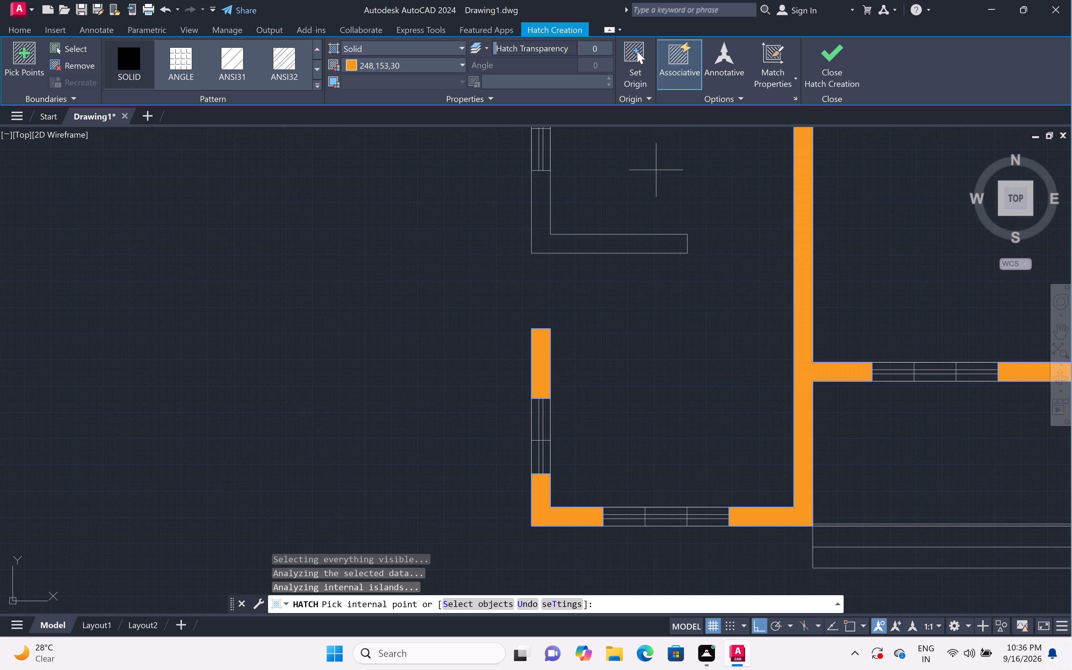
left_click(601, 248)
scroll(621, 225, "down", 6)
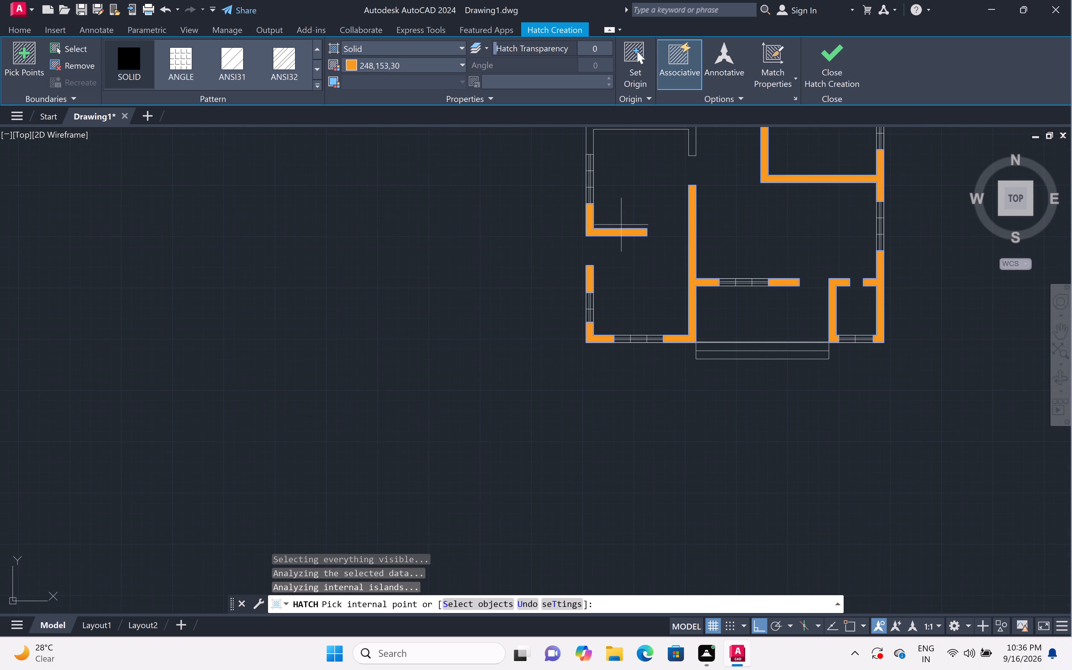
scroll(646, 146, "down", 3)
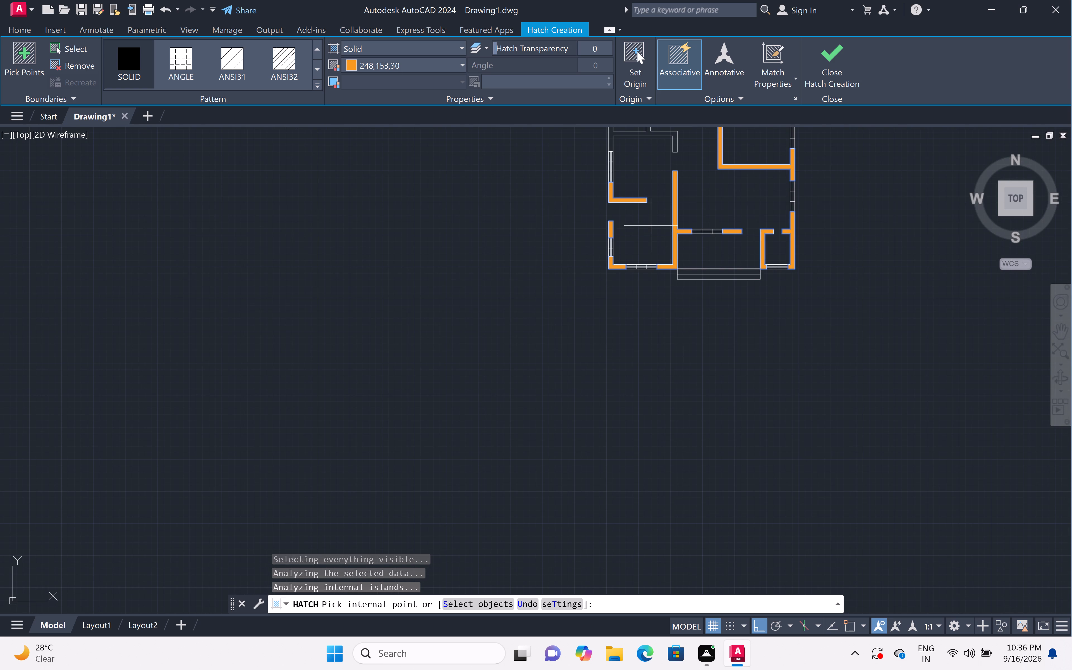
middle_click_drag(648, 229, 645, 241)
middle_click_drag(642, 251, 607, 367)
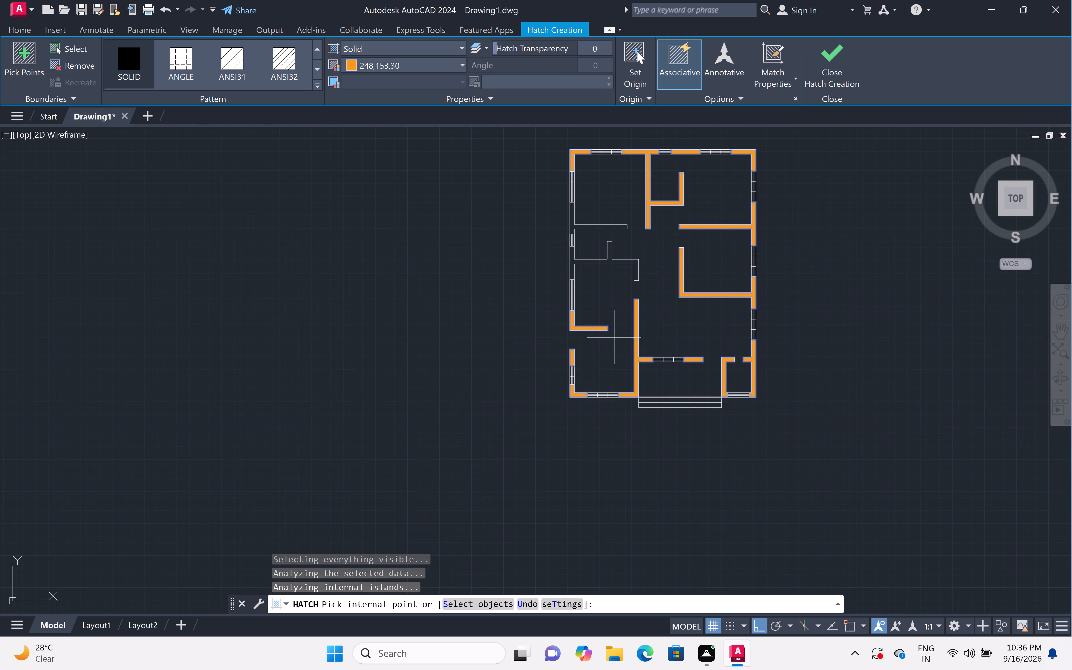
scroll(589, 250, "up", 2)
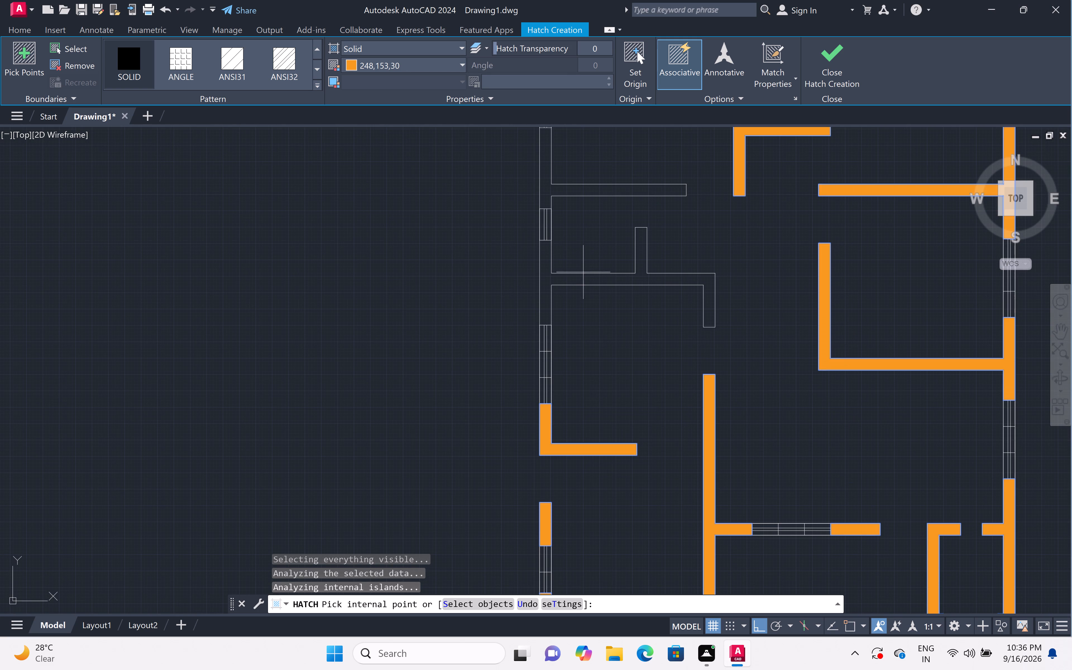
left_click(583, 278)
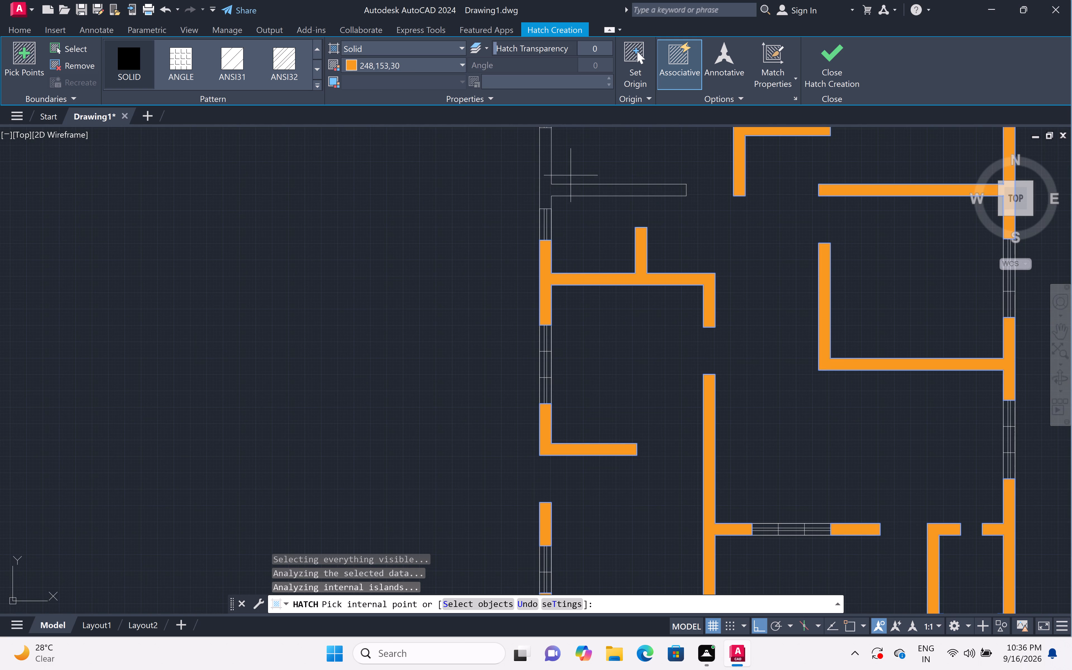
left_click(572, 190)
scroll(631, 194, "down", 4)
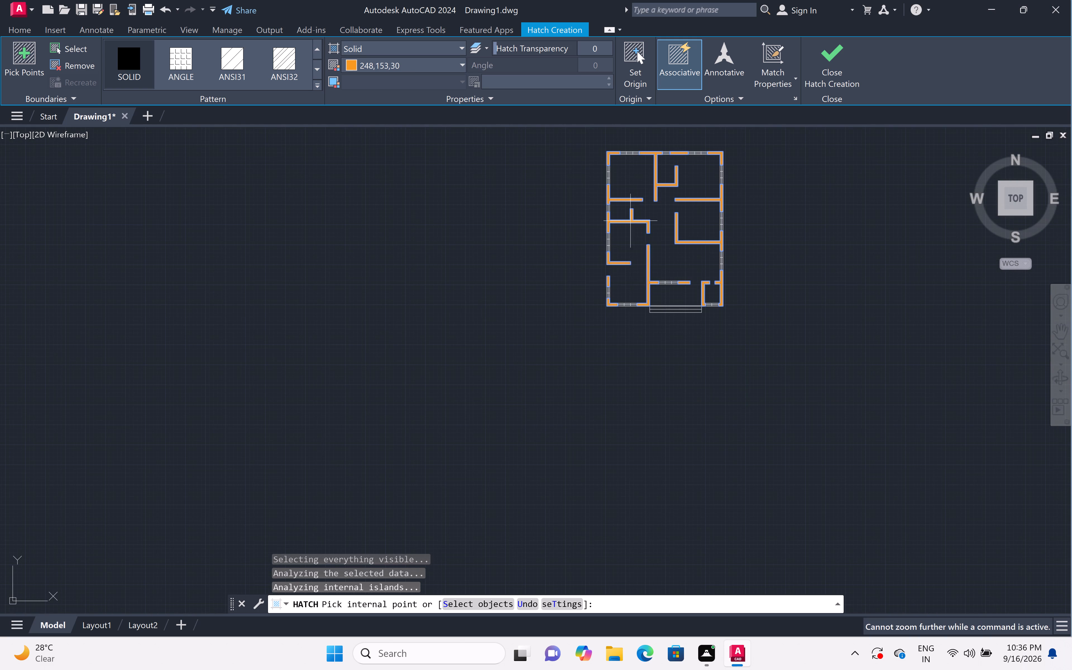
key("Escape")
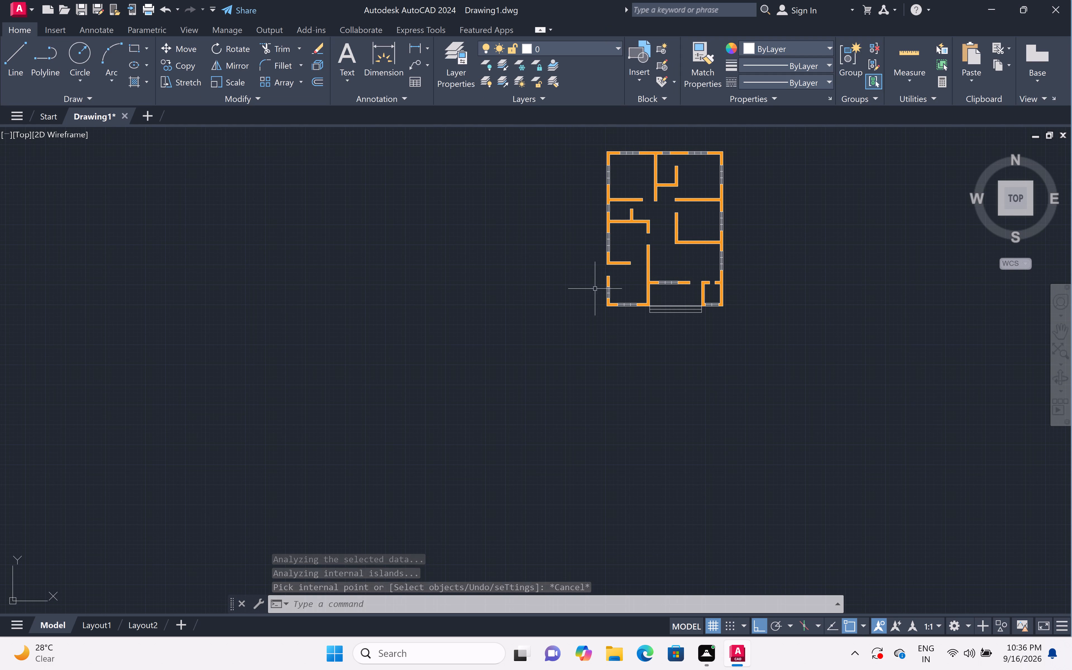
Draw a three-segment stepped line inside the bottom-left room, from the left wall's upper inner corner around to the inner right wall.
scroll(621, 280, "up", 4)
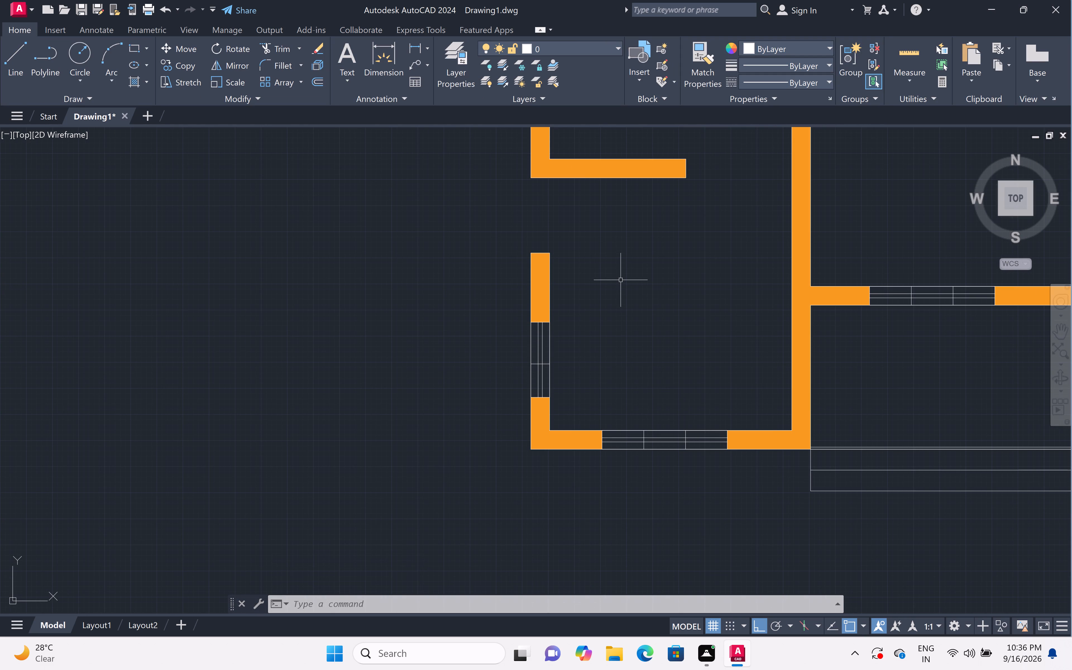
type("l")
key("space")
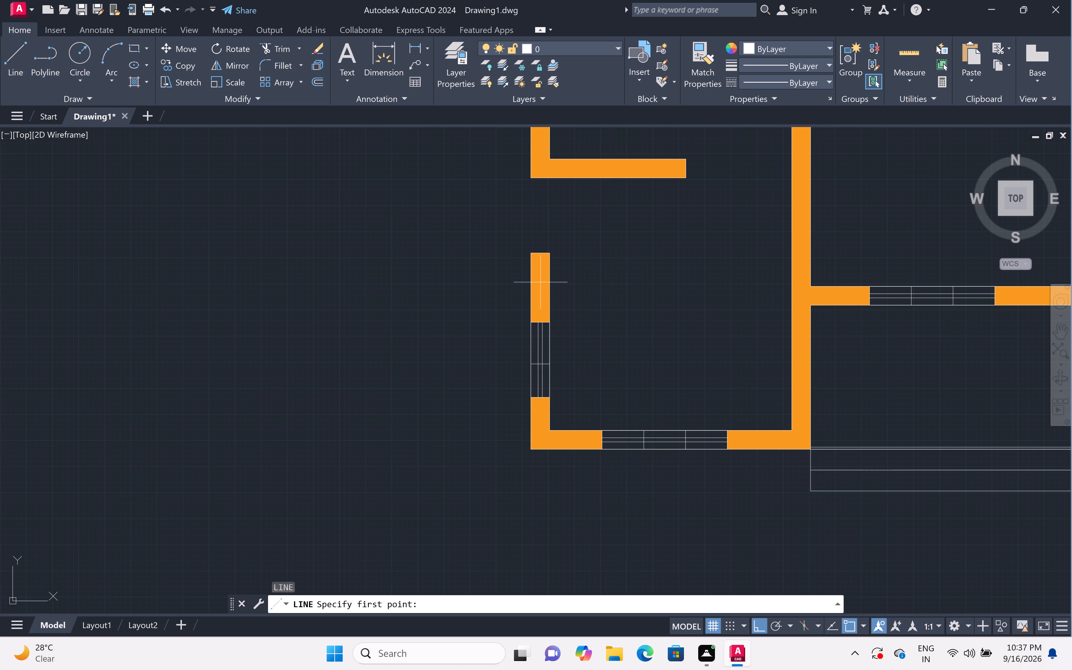
left_click(549, 255)
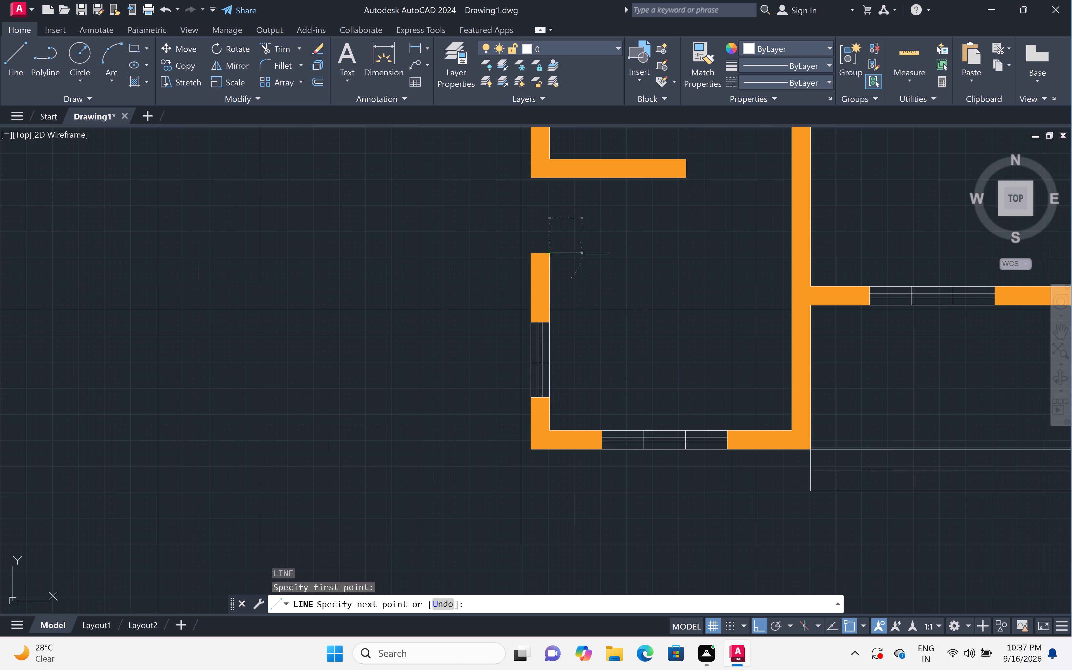
left_click(596, 257)
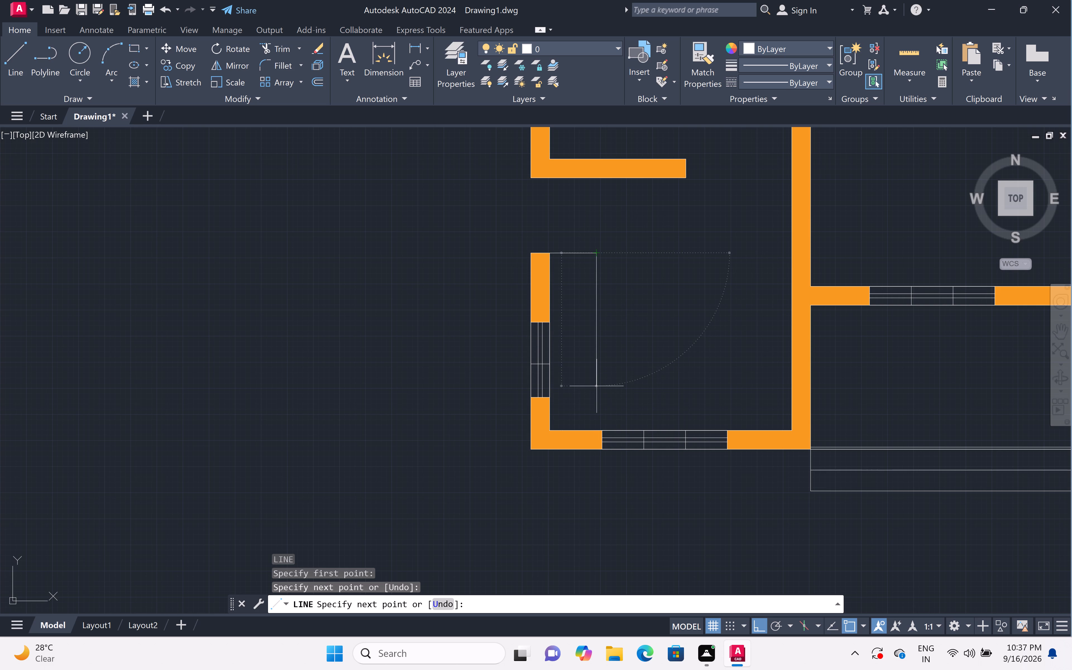
left_click(595, 394)
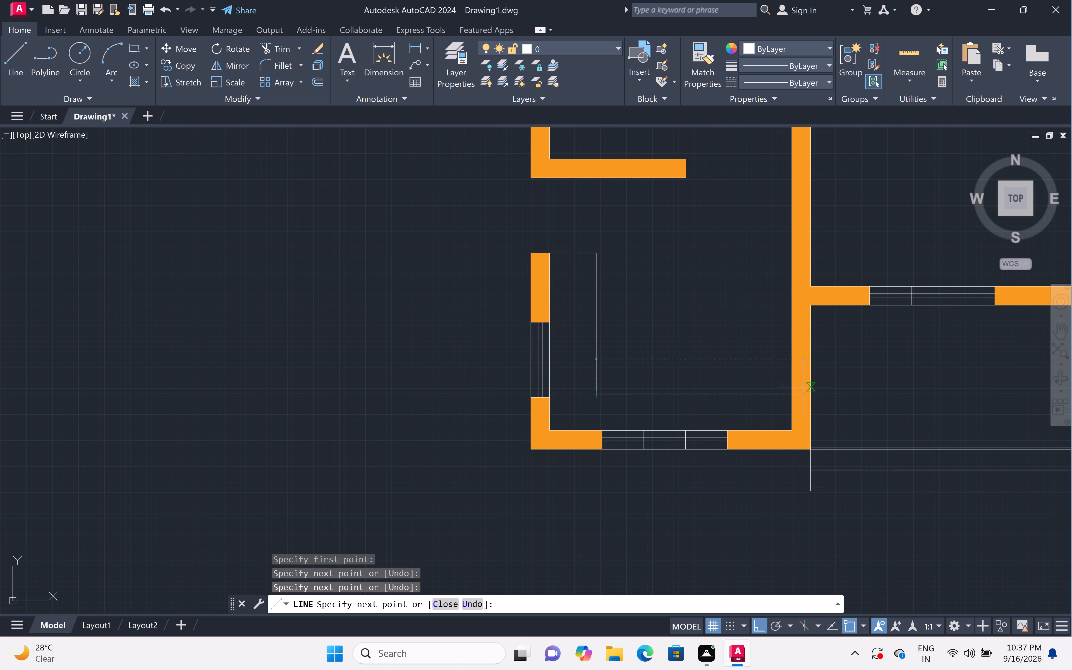
left_click(791, 395)
key("Escape")
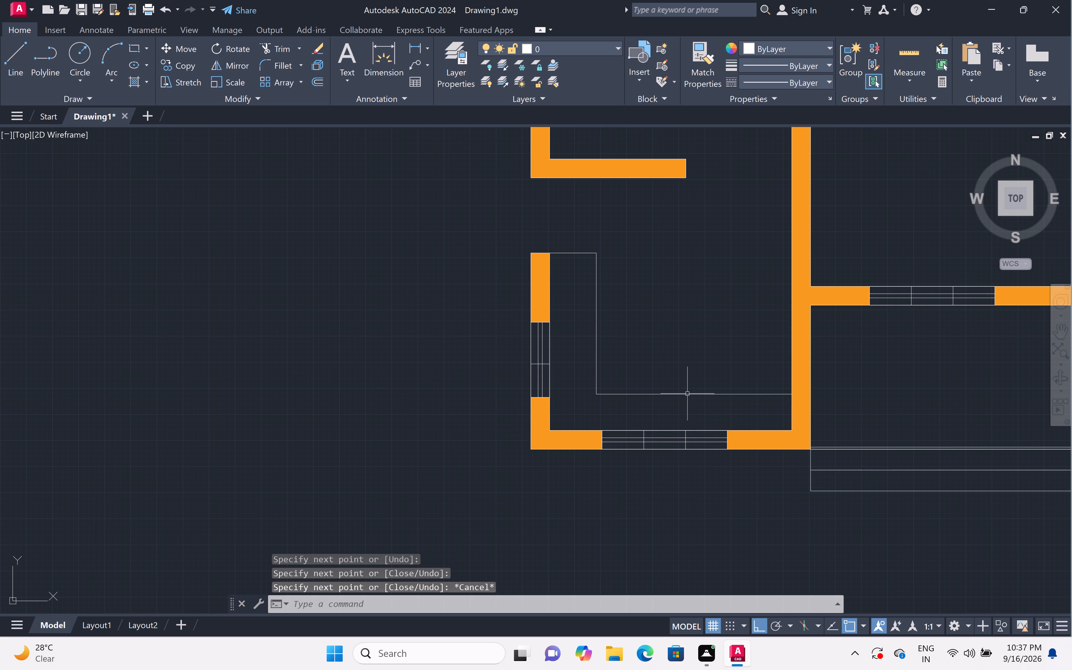
Shift the bottom horizontal segment of the stepped line in the bottom-left room slightly upward, away from the window wall.
left_click(687, 394)
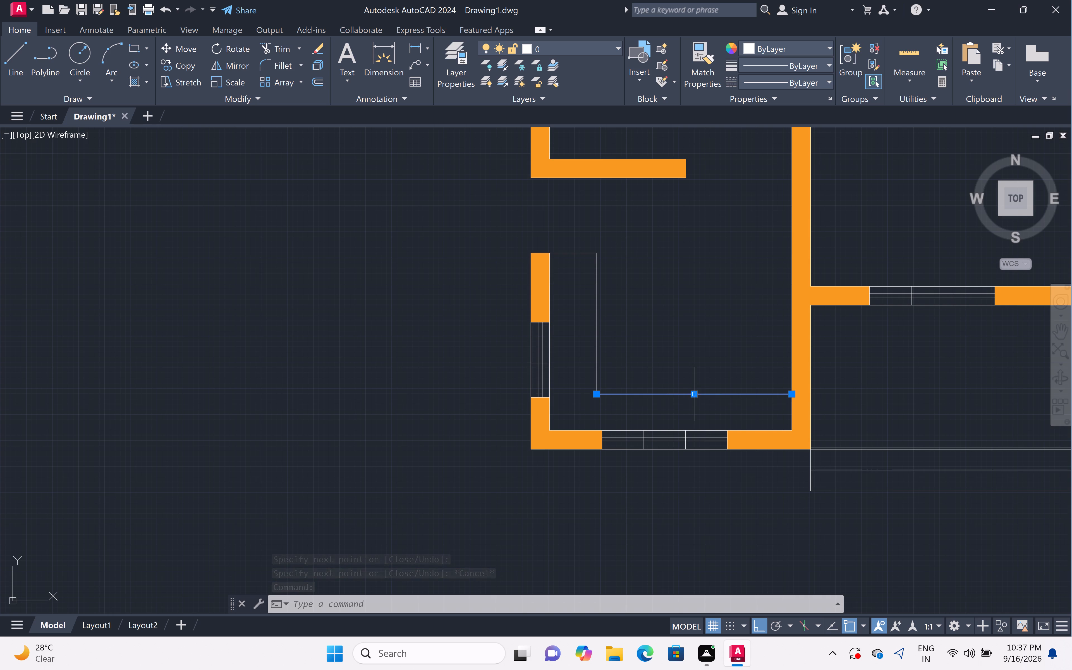
left_click(695, 393)
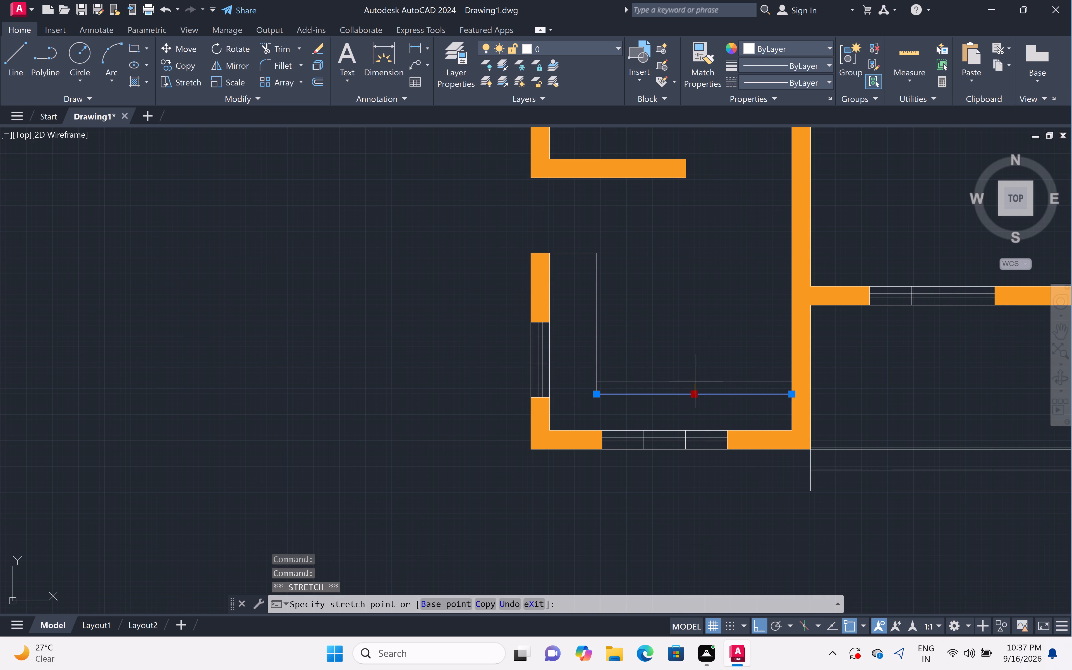
double_click(695, 382)
key("Escape")
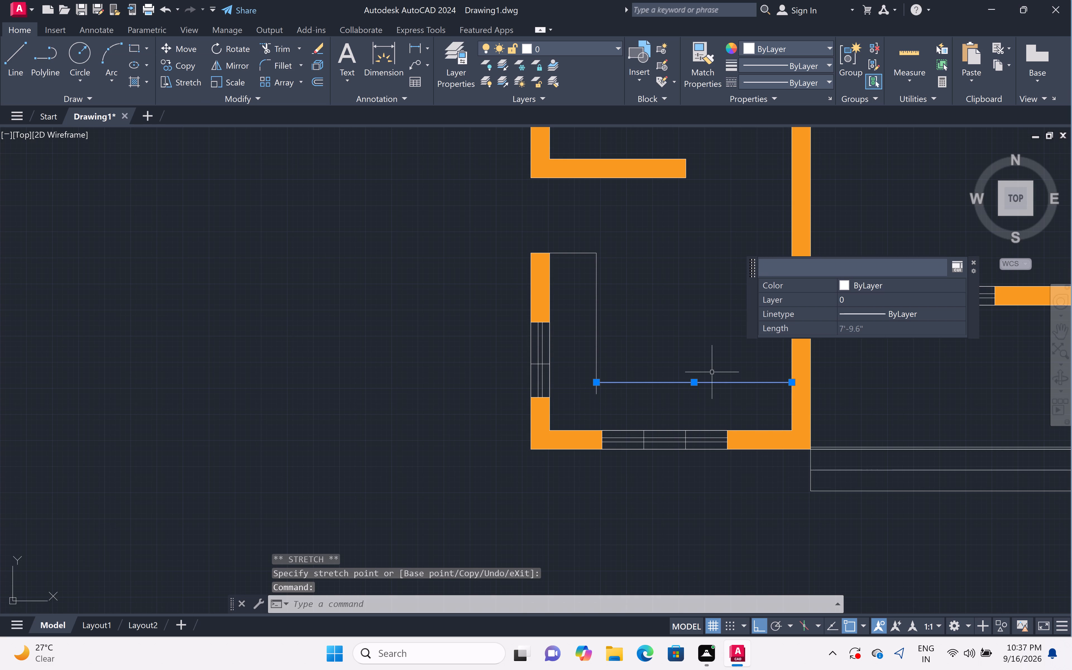
Trim the overhanging end of the stepped line's vertical segment below the shifted horizontal segment.
scroll(615, 382, "up", 3)
type("tr")
key("space")
left_click(571, 423)
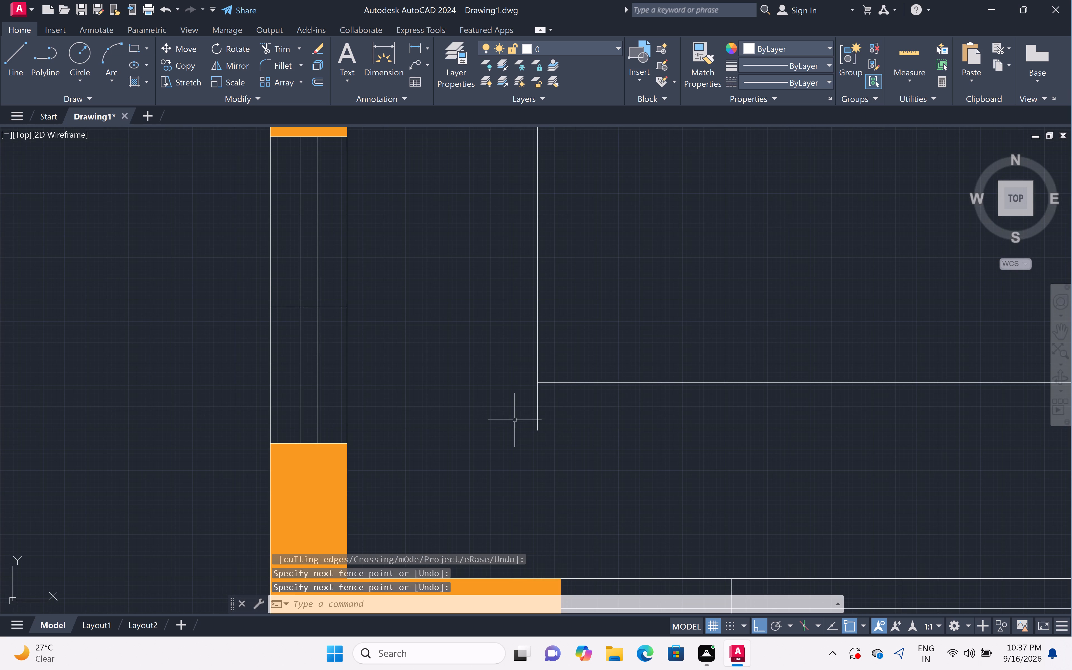
left_click(515, 420)
left_click(552, 418)
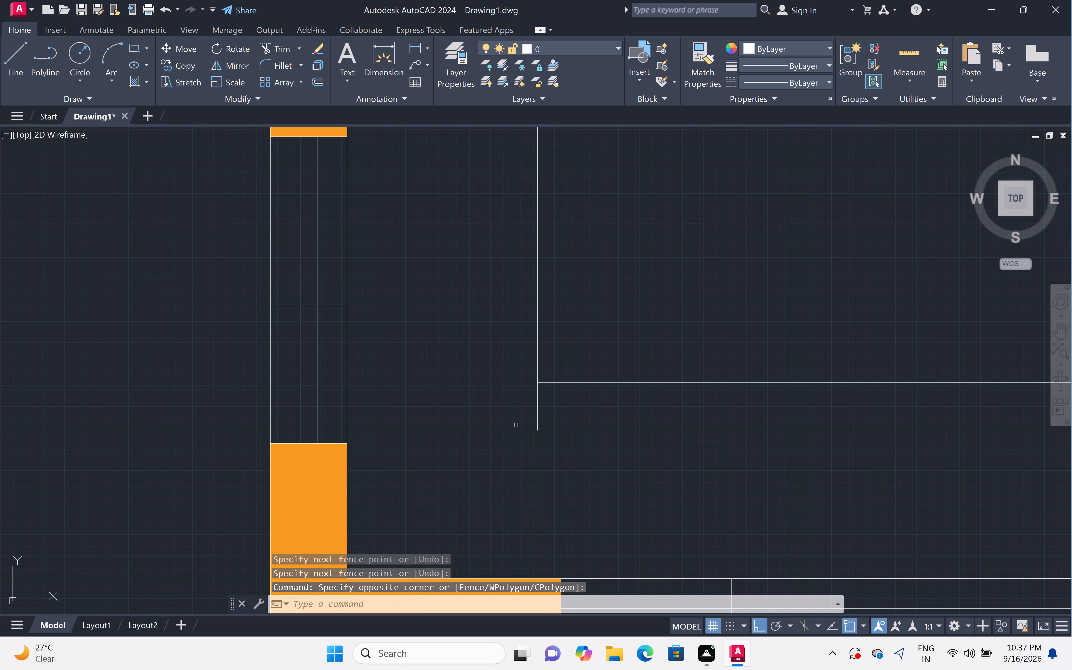
type("tr")
key("space")
double_click(519, 415)
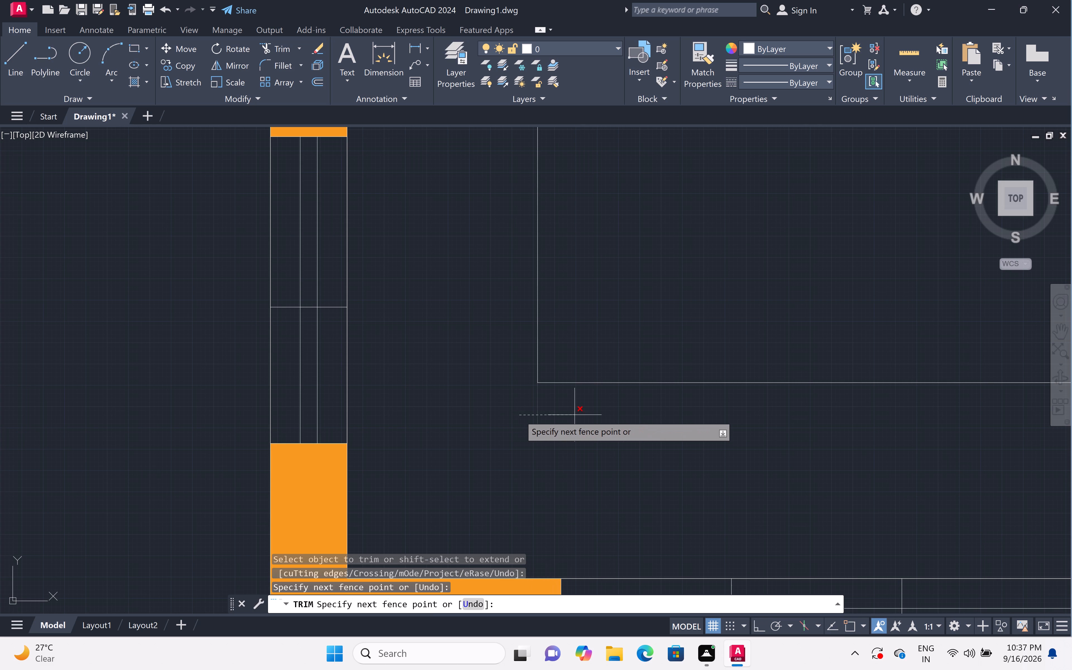
left_click(575, 415)
scroll(580, 442, "down", 5)
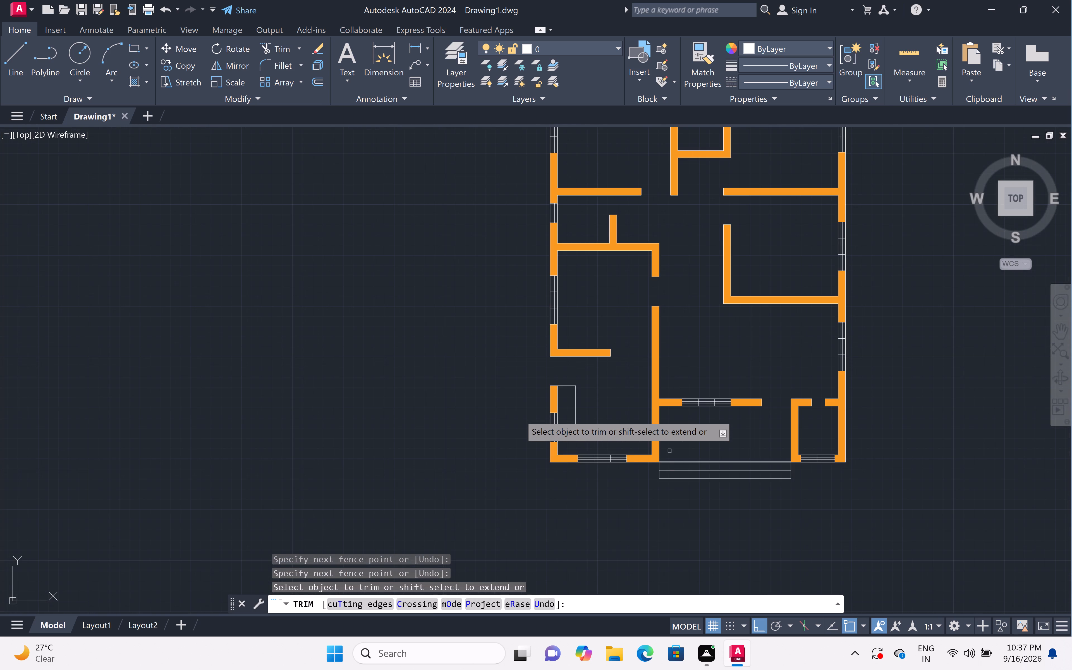
key("Escape")
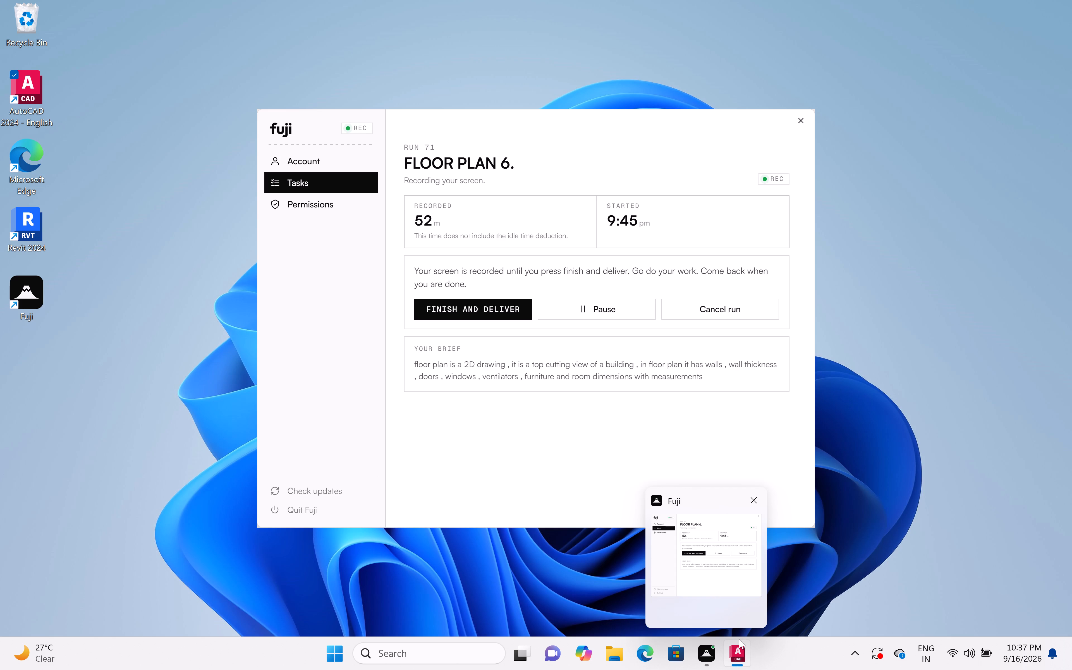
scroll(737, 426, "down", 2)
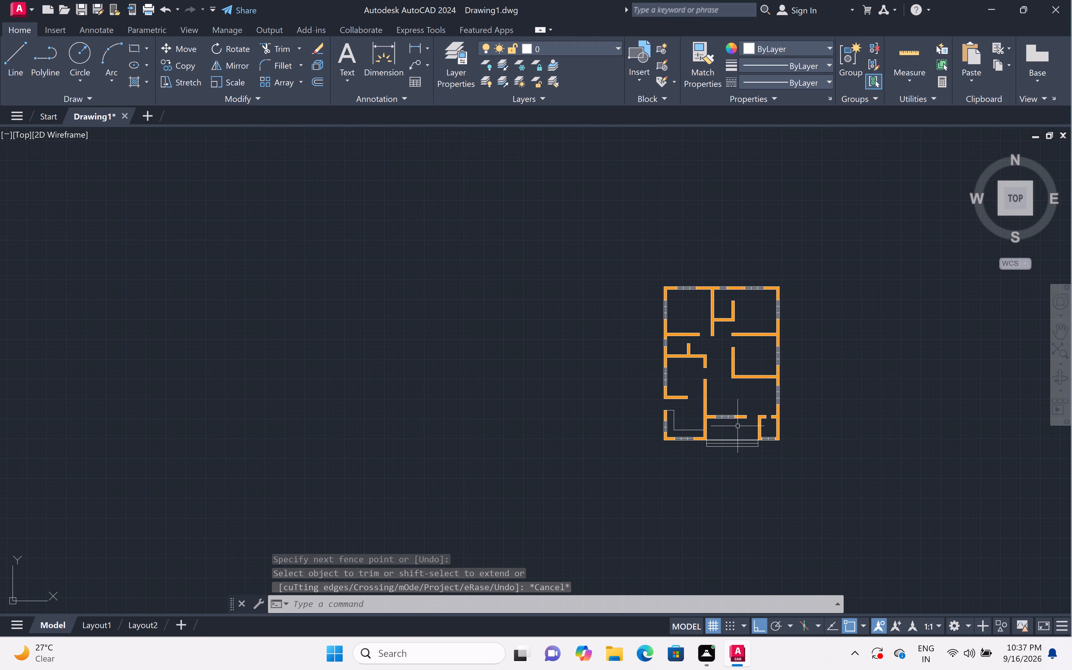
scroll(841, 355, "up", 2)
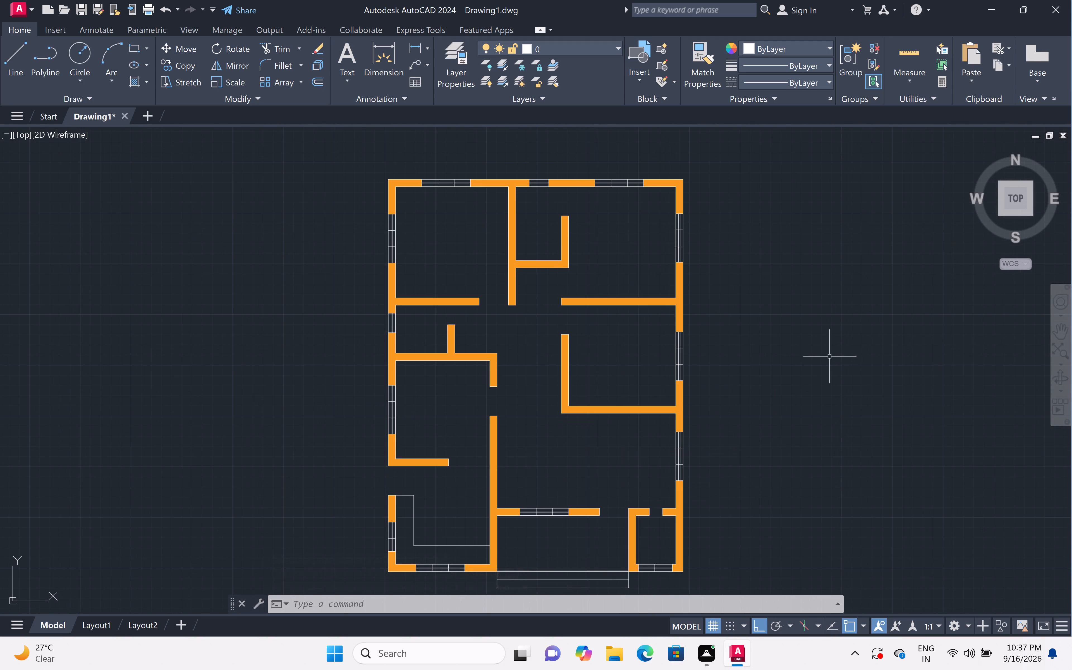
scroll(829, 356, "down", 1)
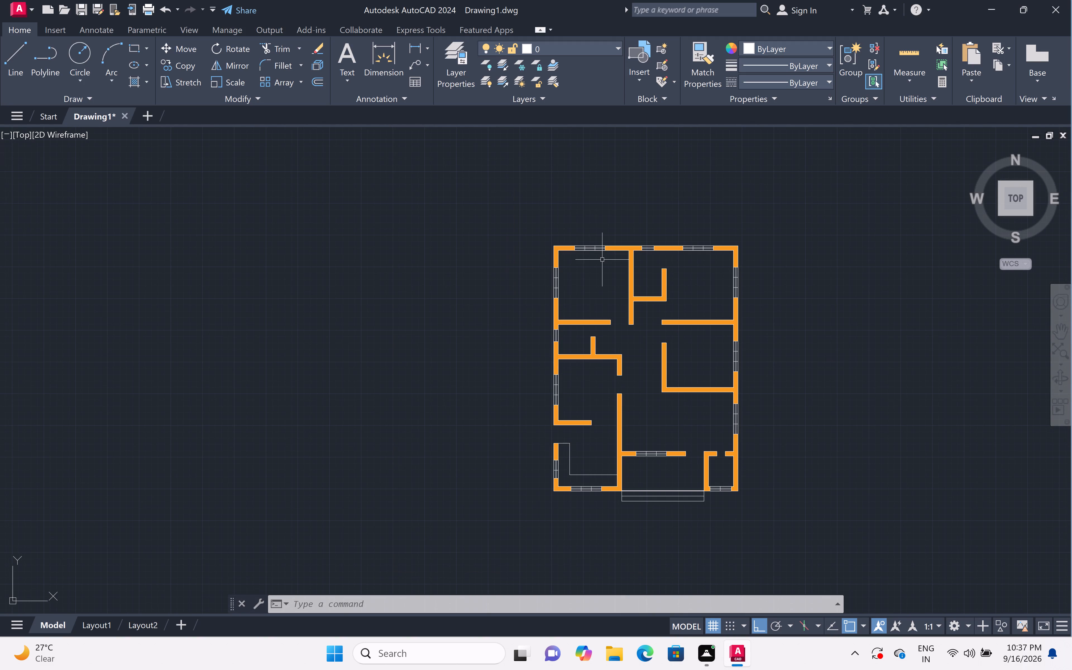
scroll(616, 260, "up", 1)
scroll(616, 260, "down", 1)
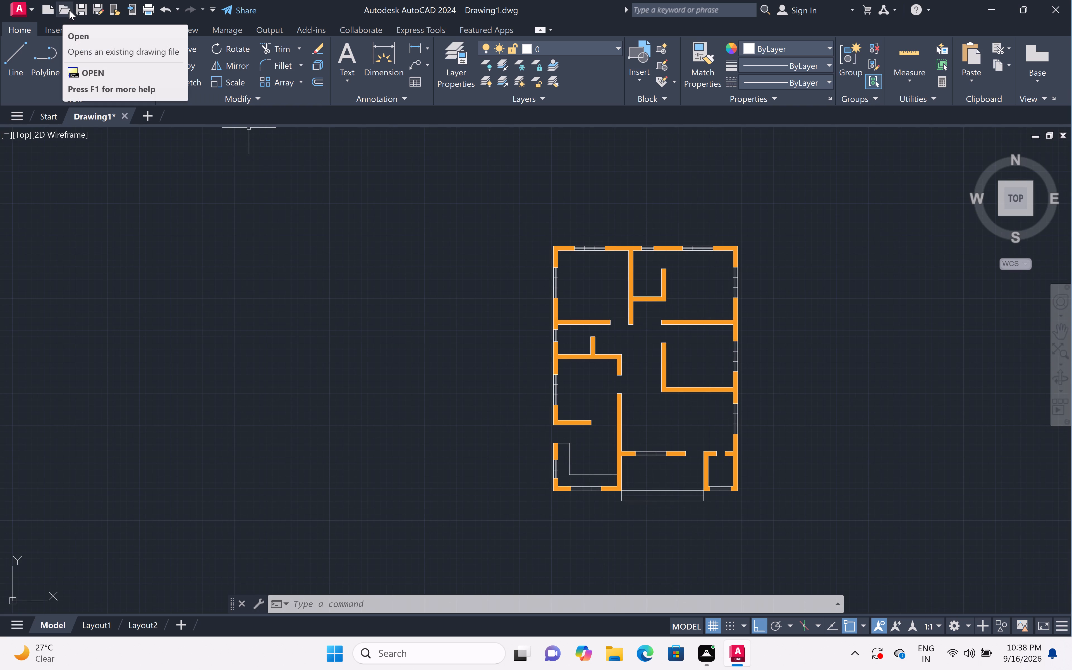
Open the recent drawing 13-9-26 floor plan (3).dwg as a source of furniture and fixtures.
left_click(9, 8)
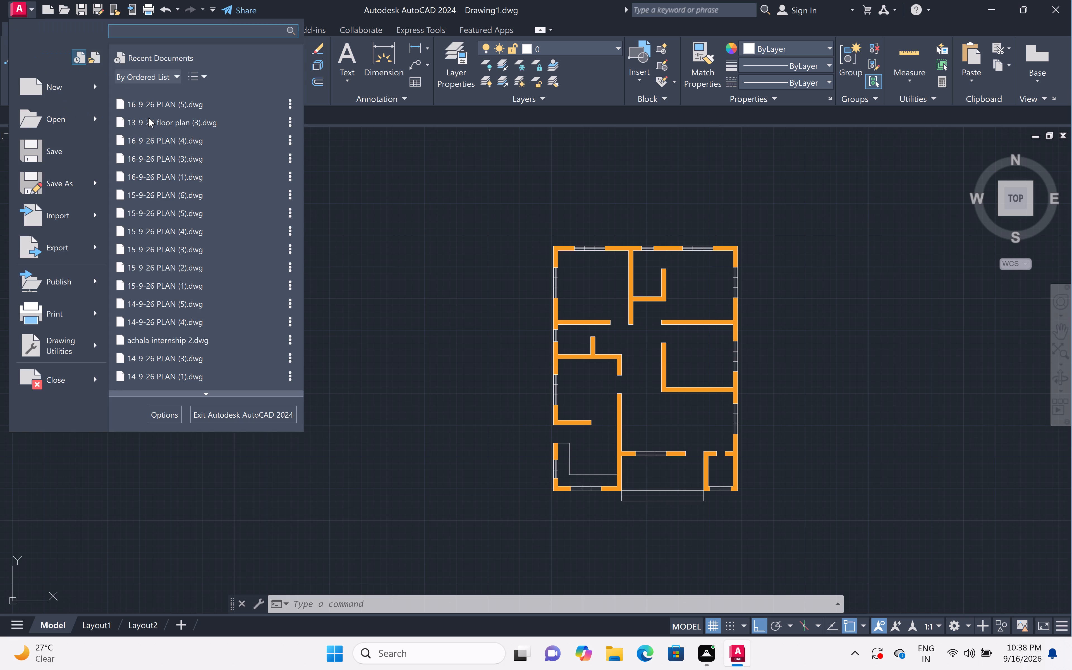
left_click(152, 119)
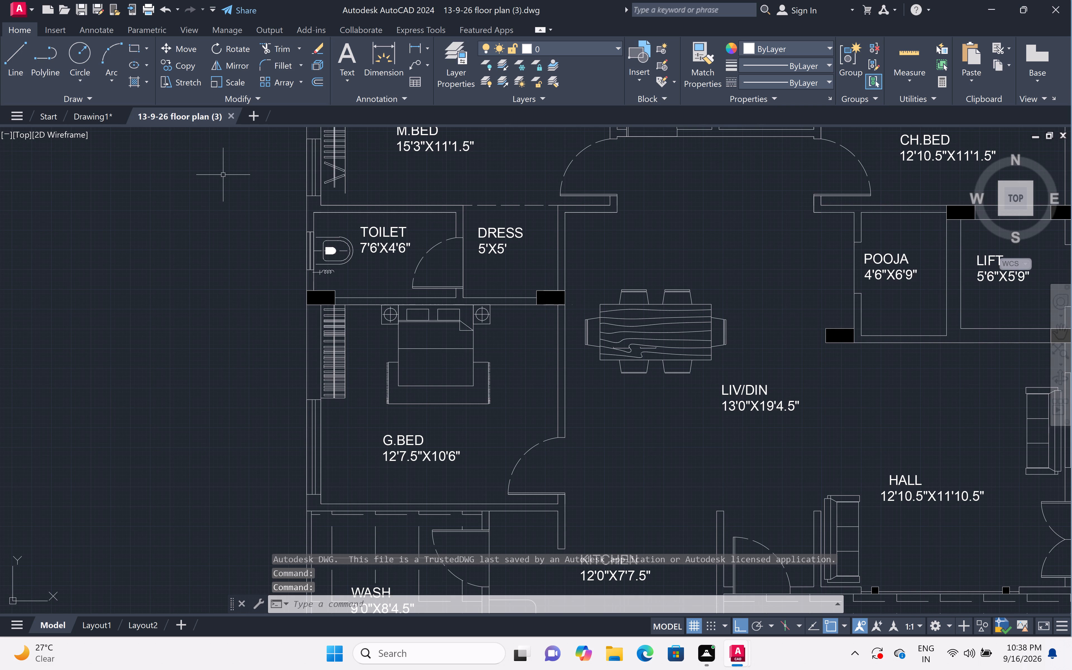
Select the WC fixture and the coil-shaped symbol beside it in the 7'6"X4'6" toilet.
scroll(348, 259, "up", 4)
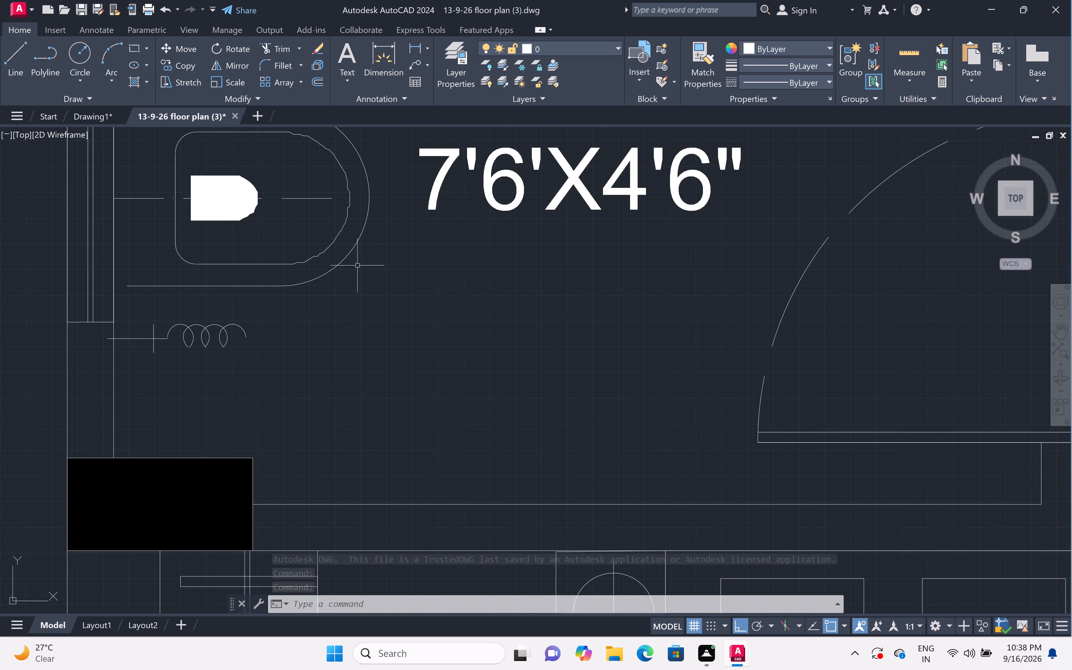
scroll(357, 265, "down", 2)
left_click(359, 181)
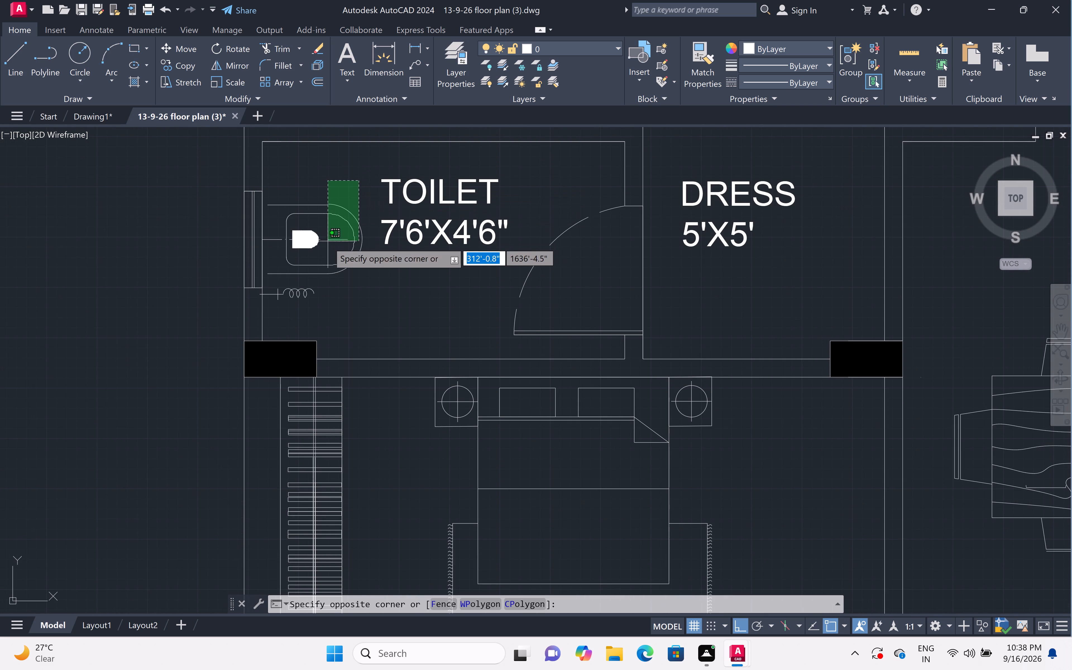
left_click(271, 320)
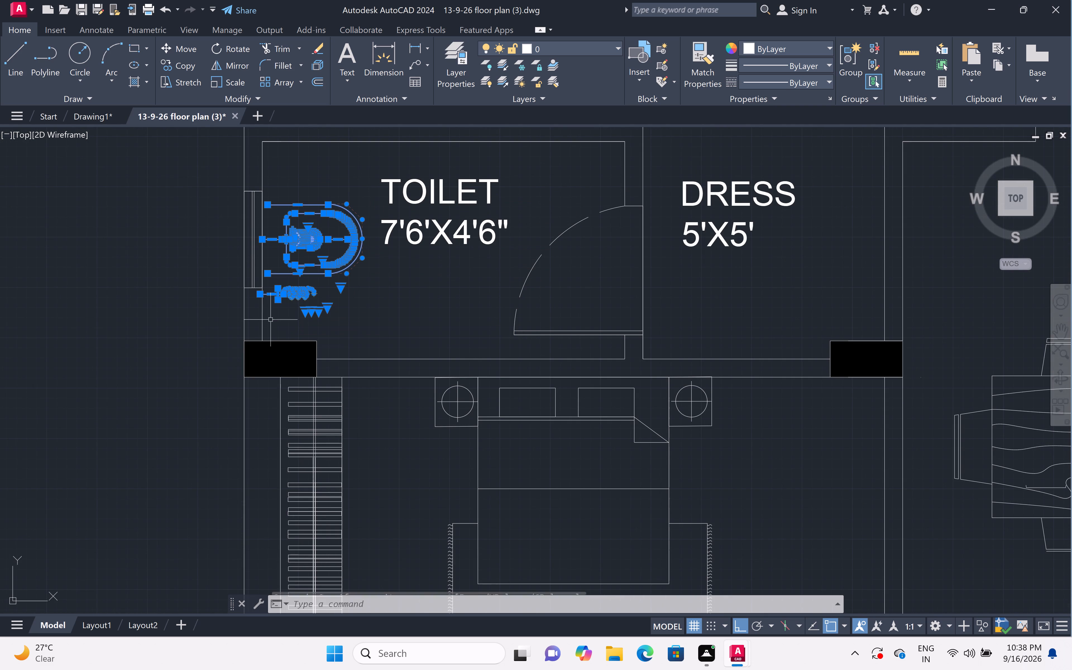
scroll(353, 240, "up", 3)
scroll(353, 240, "down", 3)
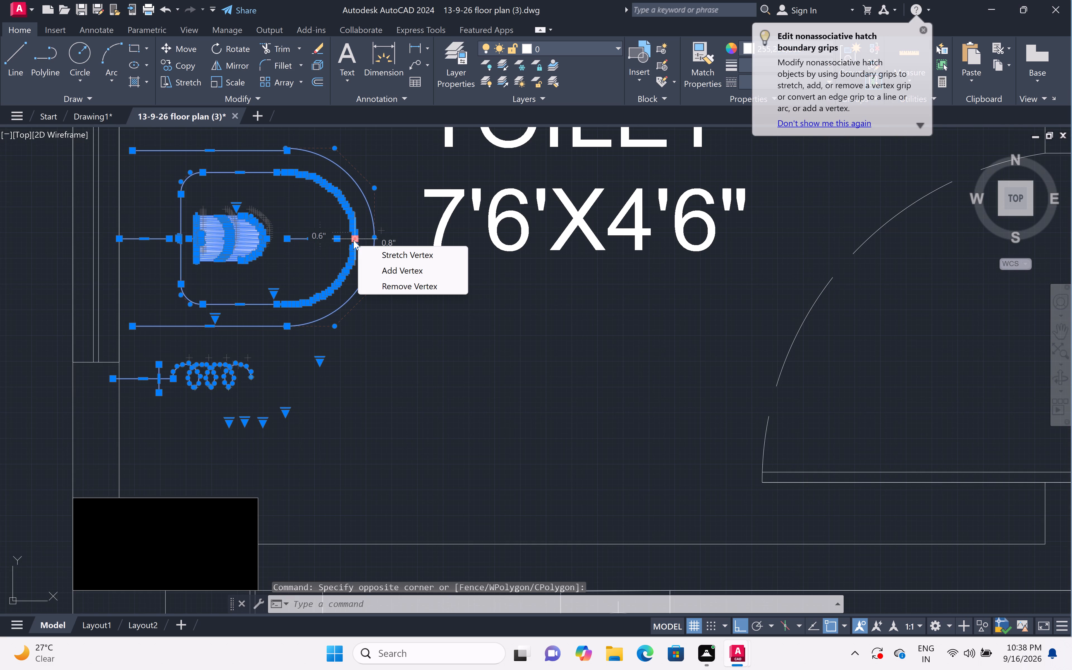
Add the bed with its pillows, folded cover and fringed rug in the 15'3"X11'1.5" M.BED to the selection.
scroll(353, 240, "down", 2)
scroll(398, 328, "down", 5)
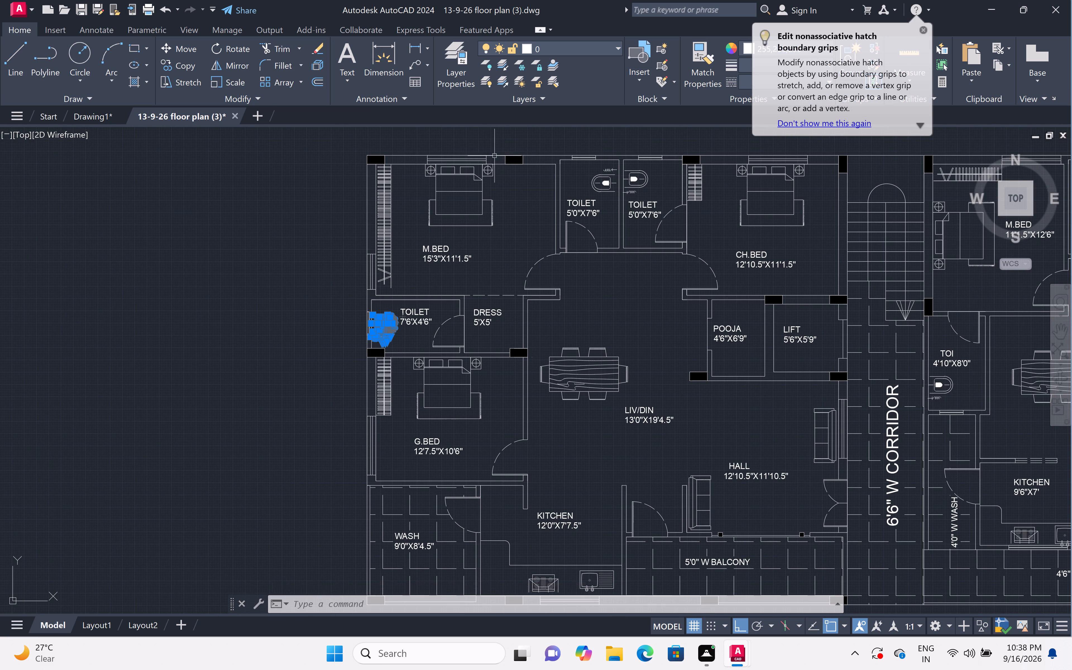
scroll(478, 155, "up", 3)
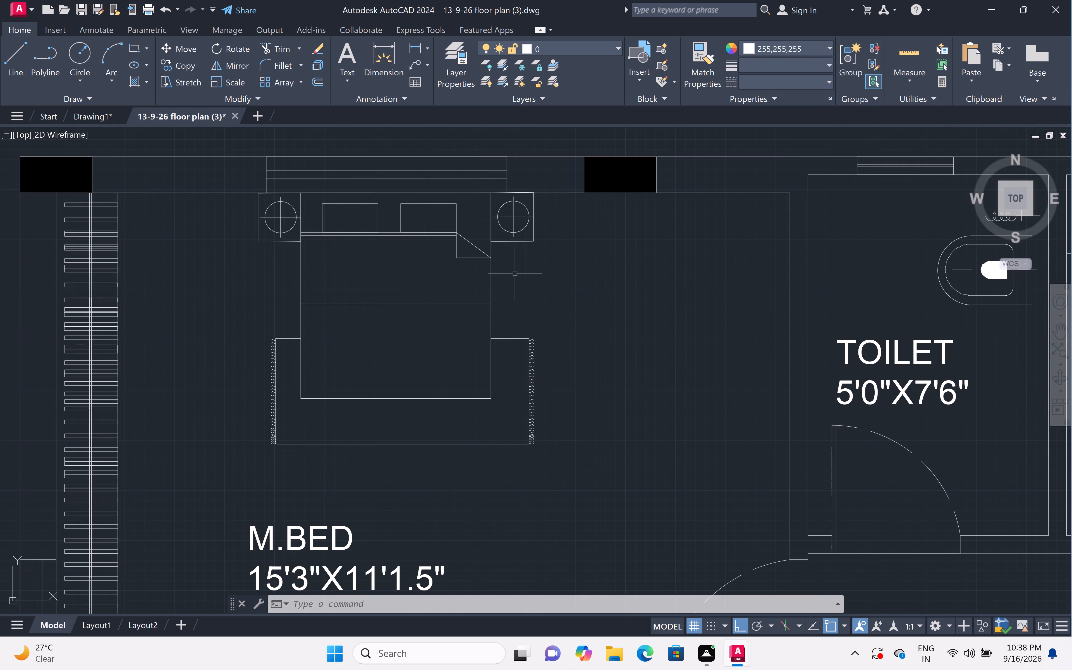
left_click(514, 275)
left_click_drag(266, 458, 269, 458)
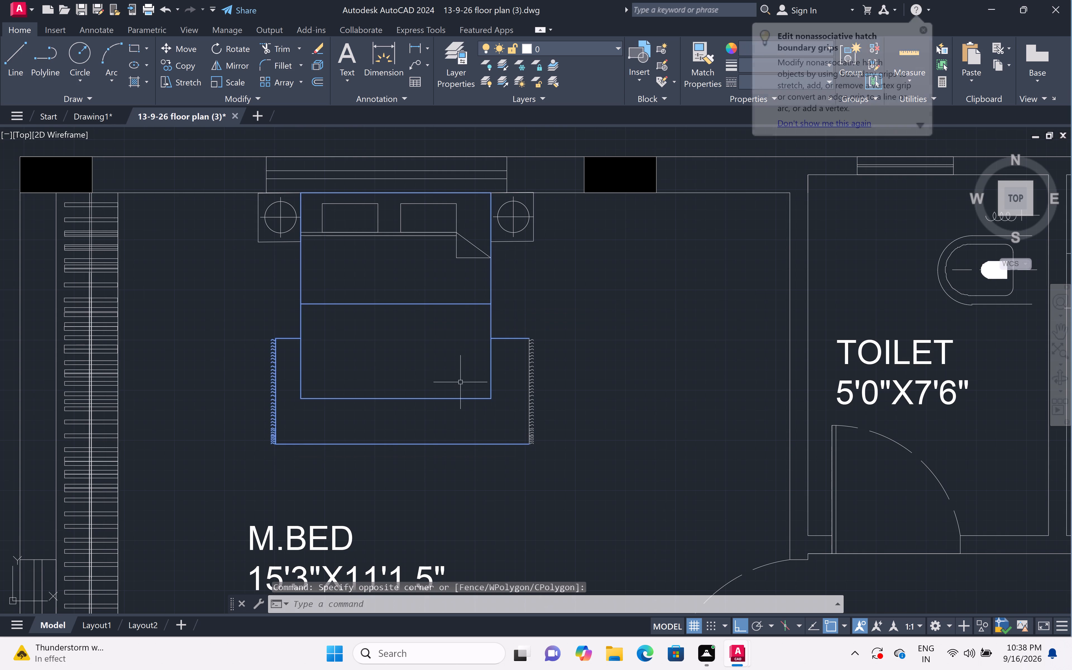
left_click(577, 306)
left_click(484, 454)
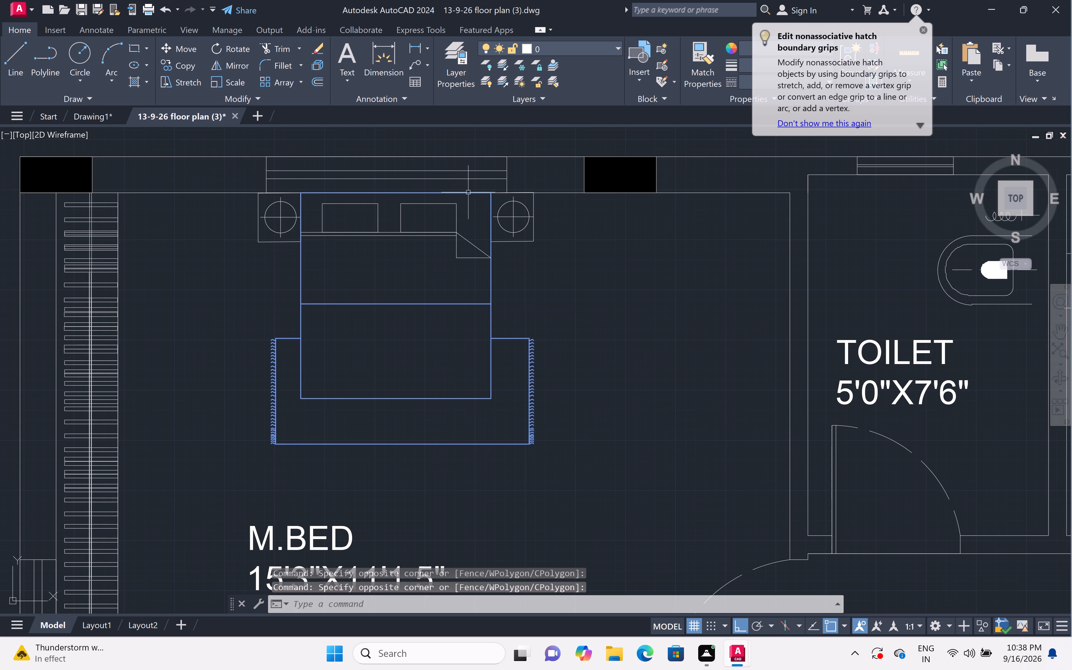
left_click(468, 206)
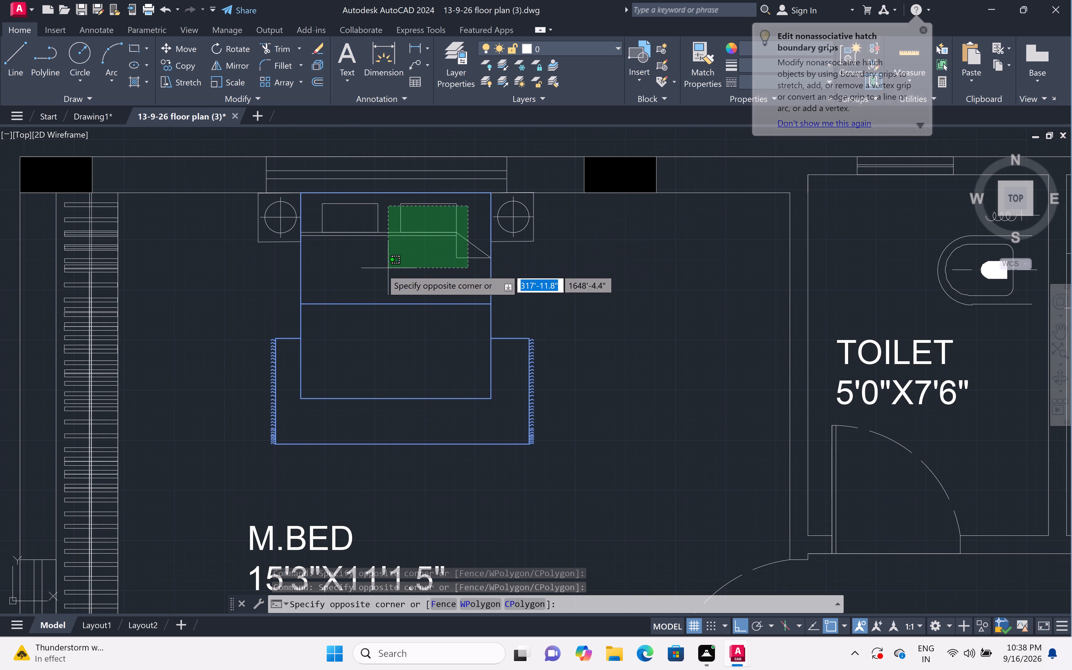
double_click(319, 260)
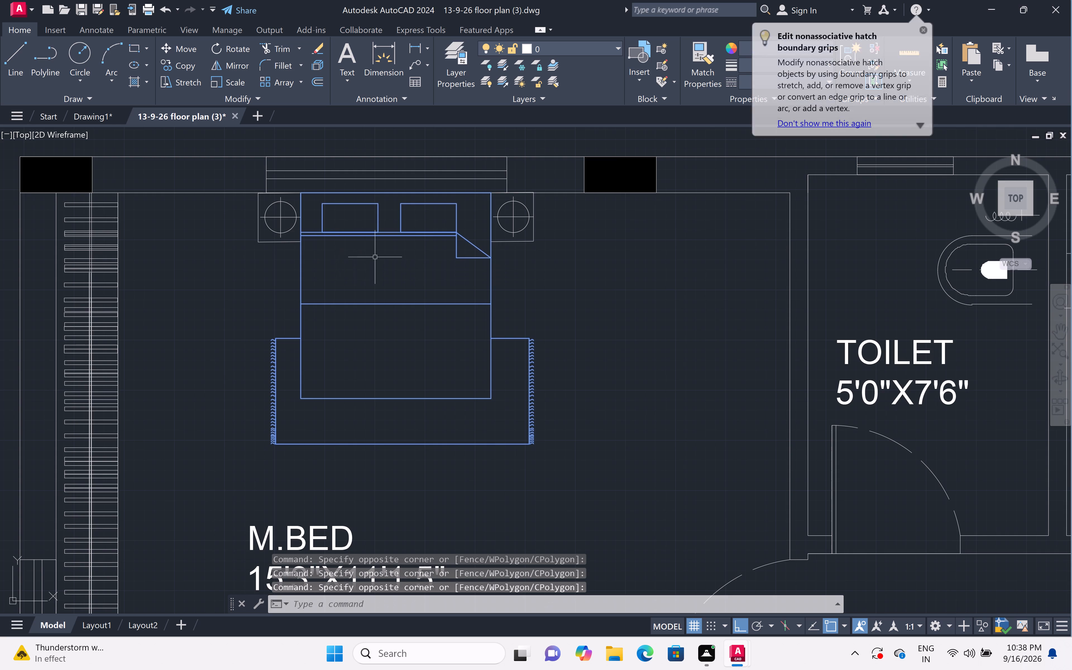
Add the dining table and its chairs in the 13'0"X19'4.5" LIV/DIN room to the selection.
scroll(382, 267, "down", 4)
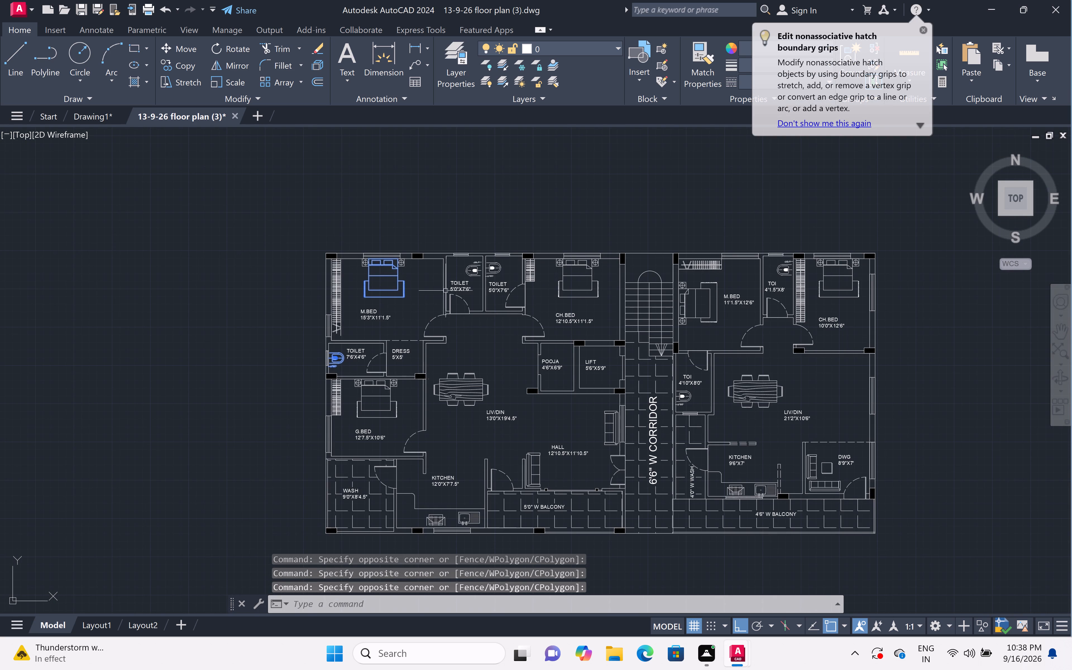
scroll(465, 353, "down", 3)
scroll(465, 364, "up", 5)
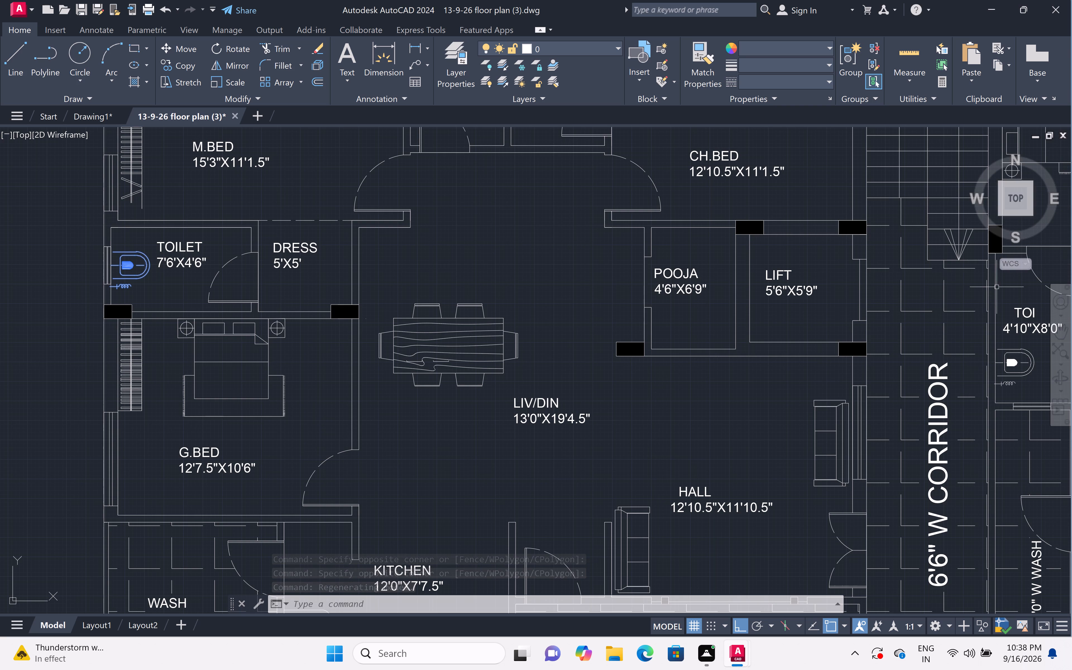
left_click(566, 280)
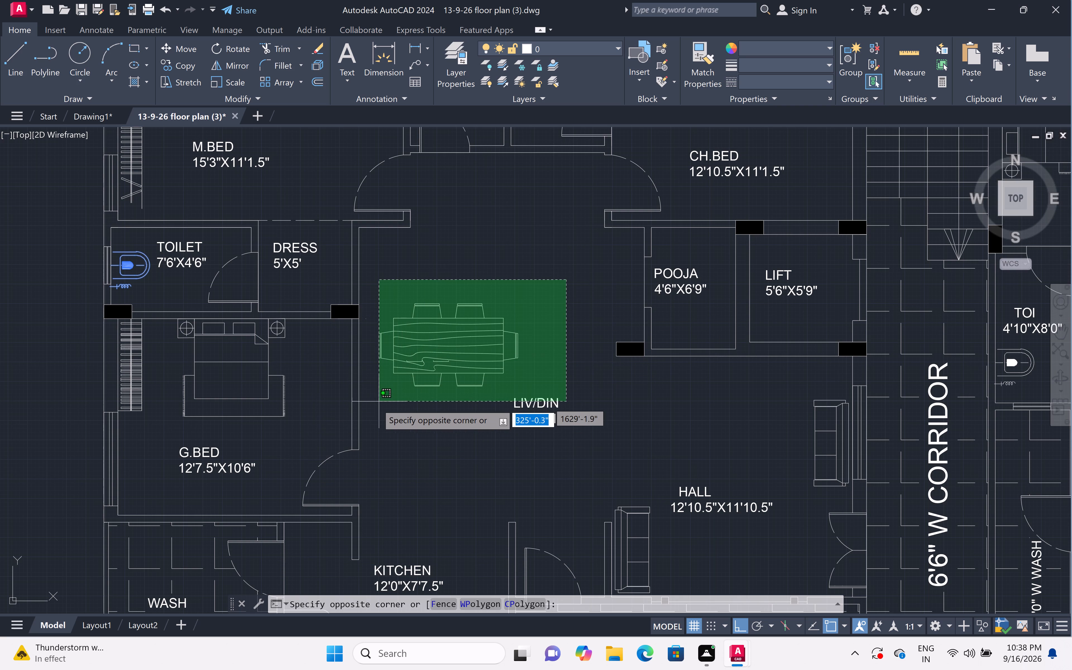
triple_click(375, 391)
scroll(400, 339, "down", 1)
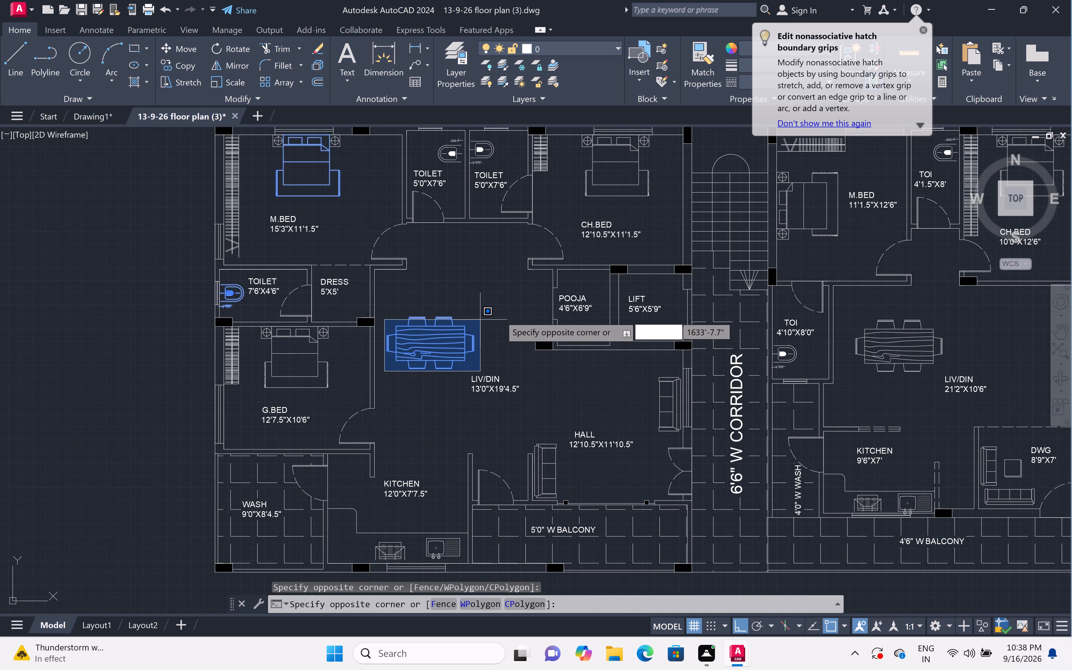
left_click(494, 305)
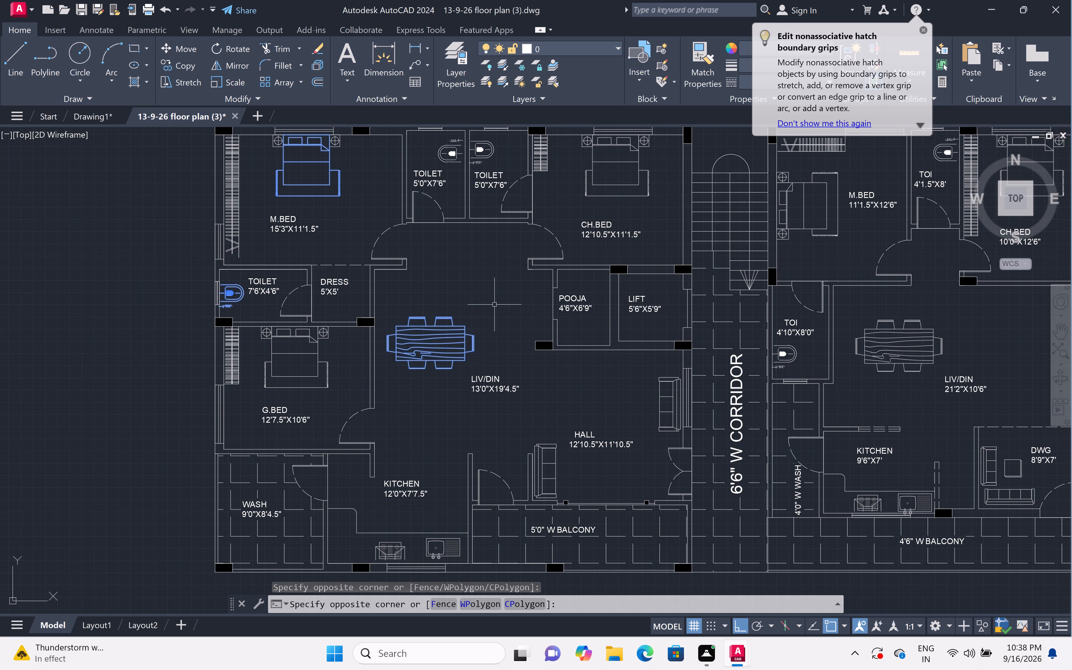
Add the horizontal sofa beside the door in the 8'9"X7' DWG room to the selection.
scroll(499, 298, "down", 2)
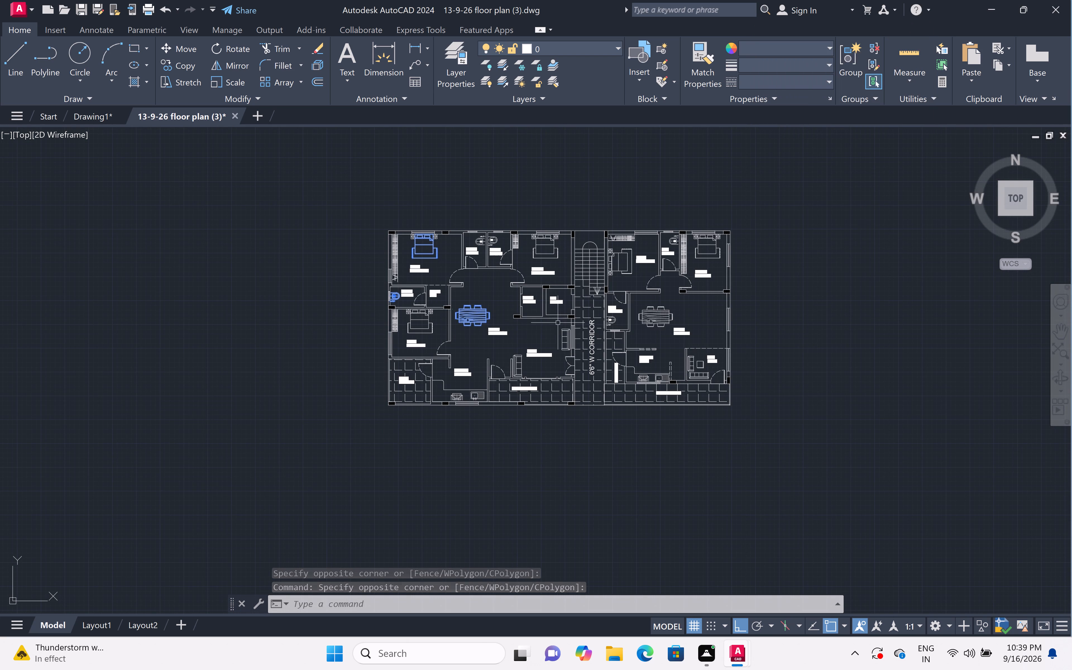
scroll(545, 344, "up", 4)
scroll(545, 344, "down", 4)
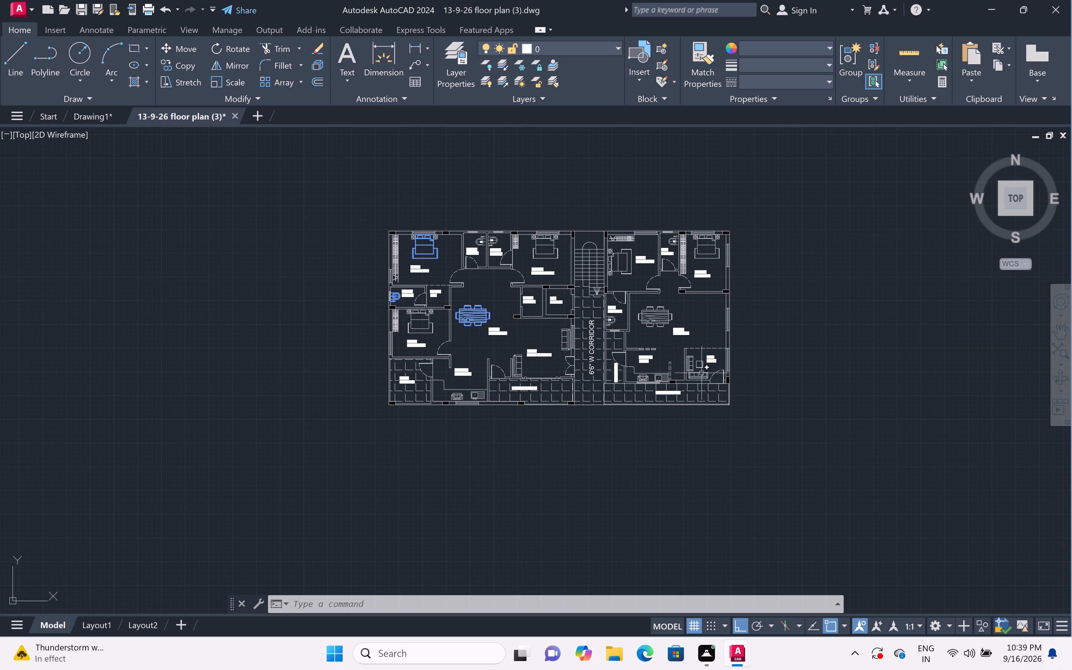
scroll(702, 373, "up", 2)
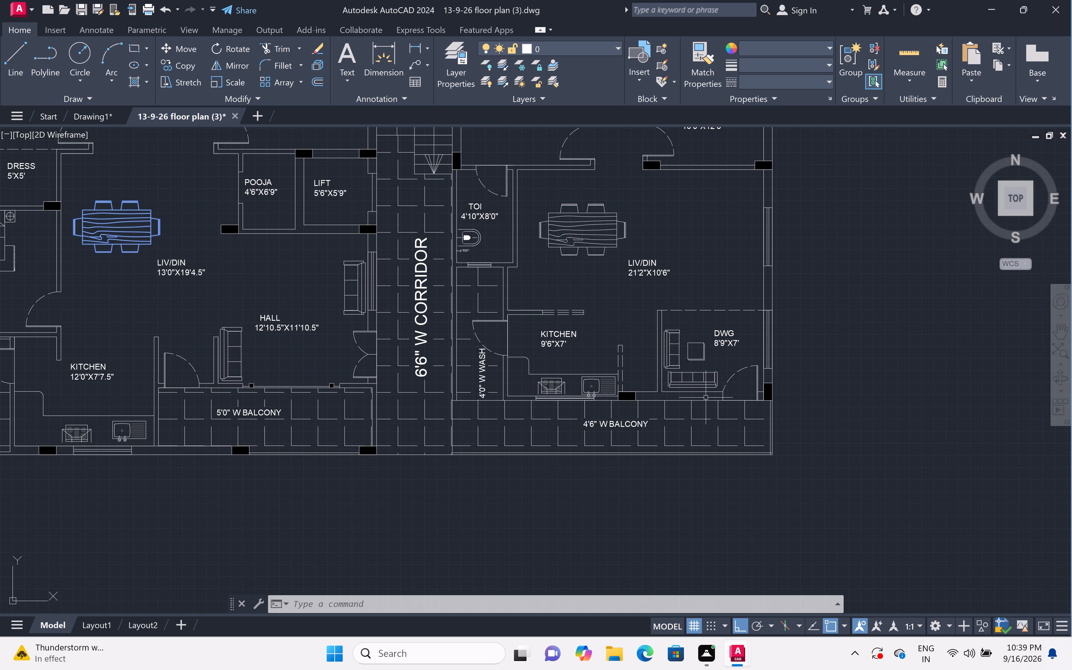
scroll(720, 399, "up", 3)
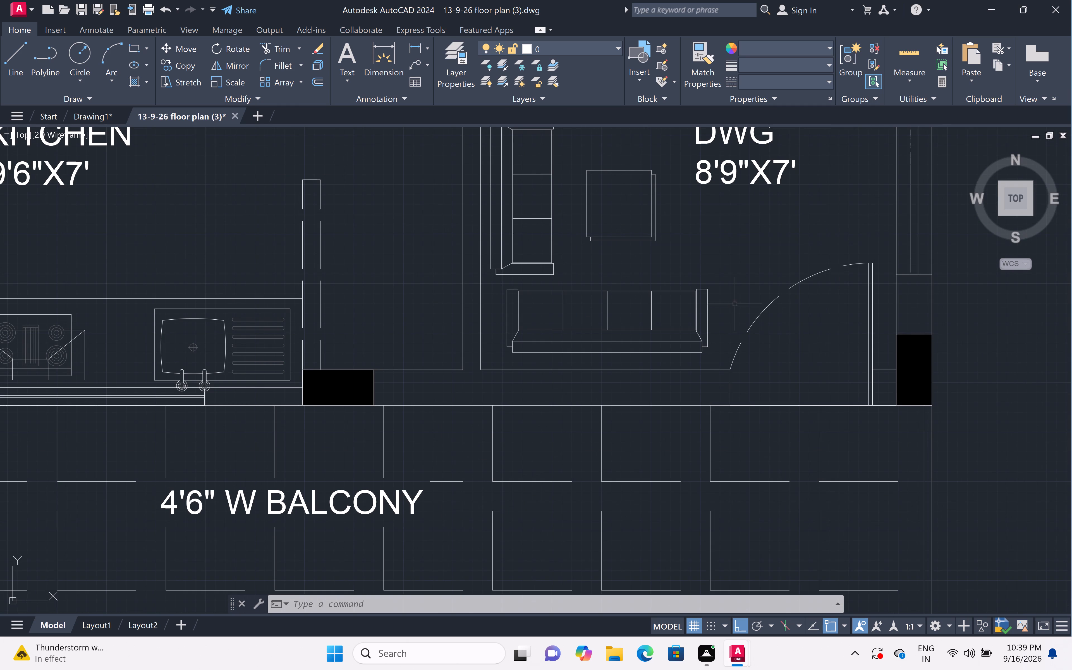
left_click(733, 283)
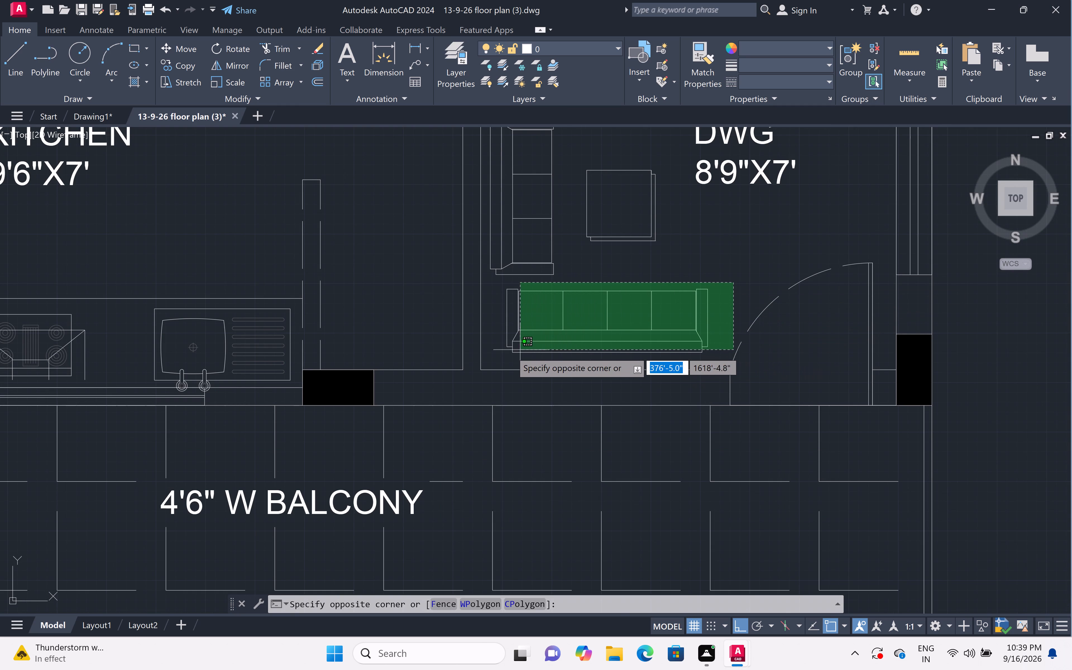
left_click(495, 353)
scroll(589, 313, "down", 1)
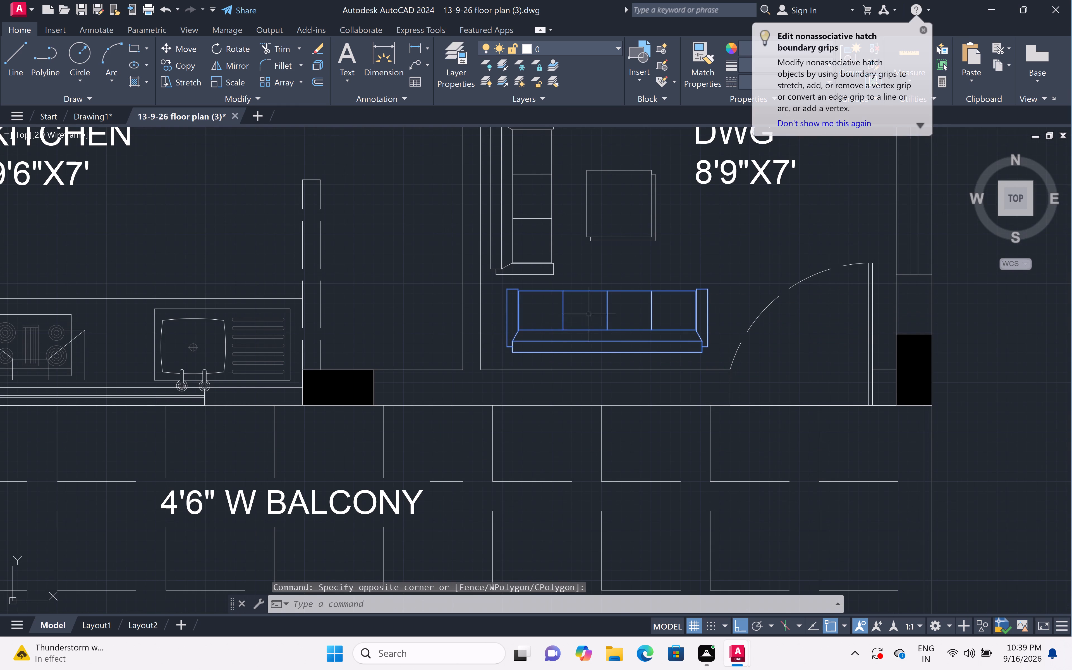
Add the vertical sofa beside the wall in the 8'9"X7' DWG room to the selection.
scroll(589, 313, "down", 2)
scroll(570, 274, "up", 2)
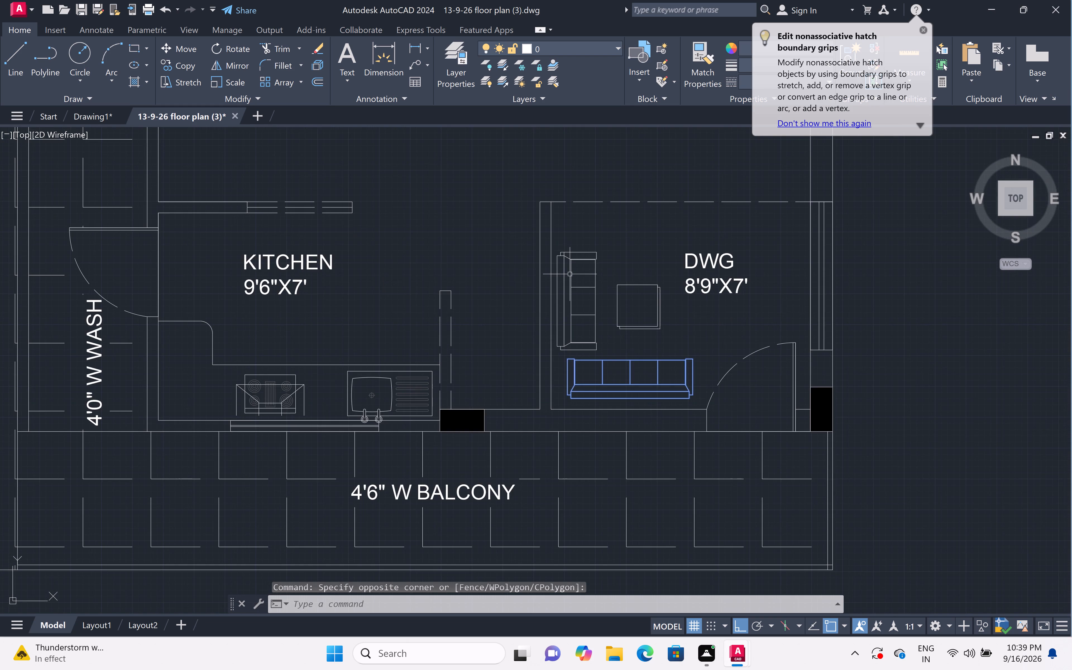
scroll(570, 274, "up", 2)
double_click(667, 194)
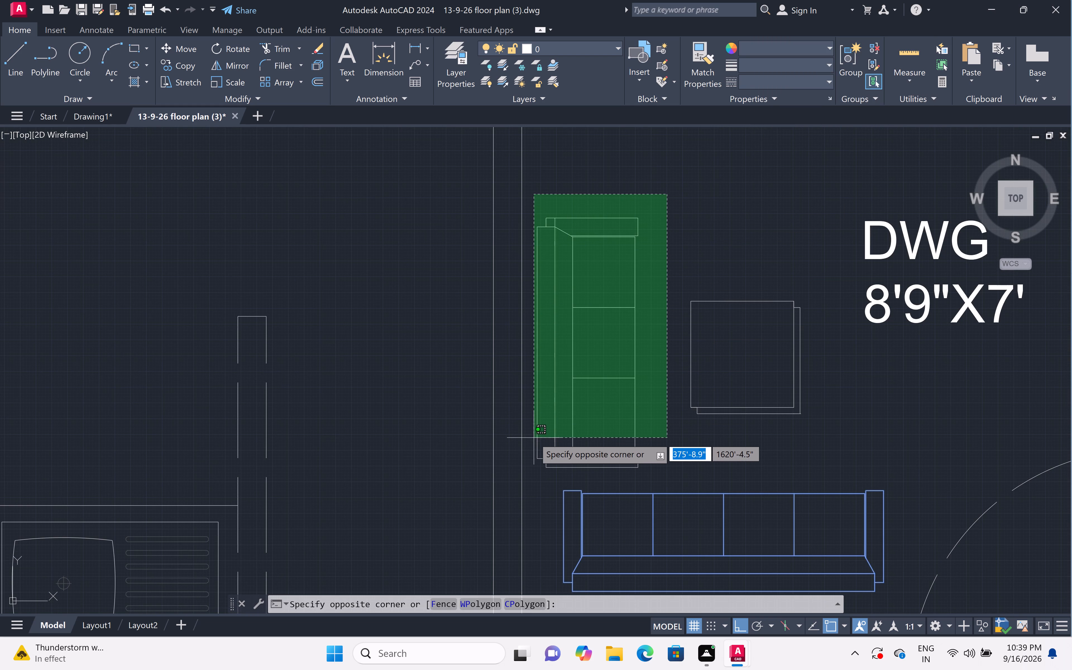
left_click(529, 474)
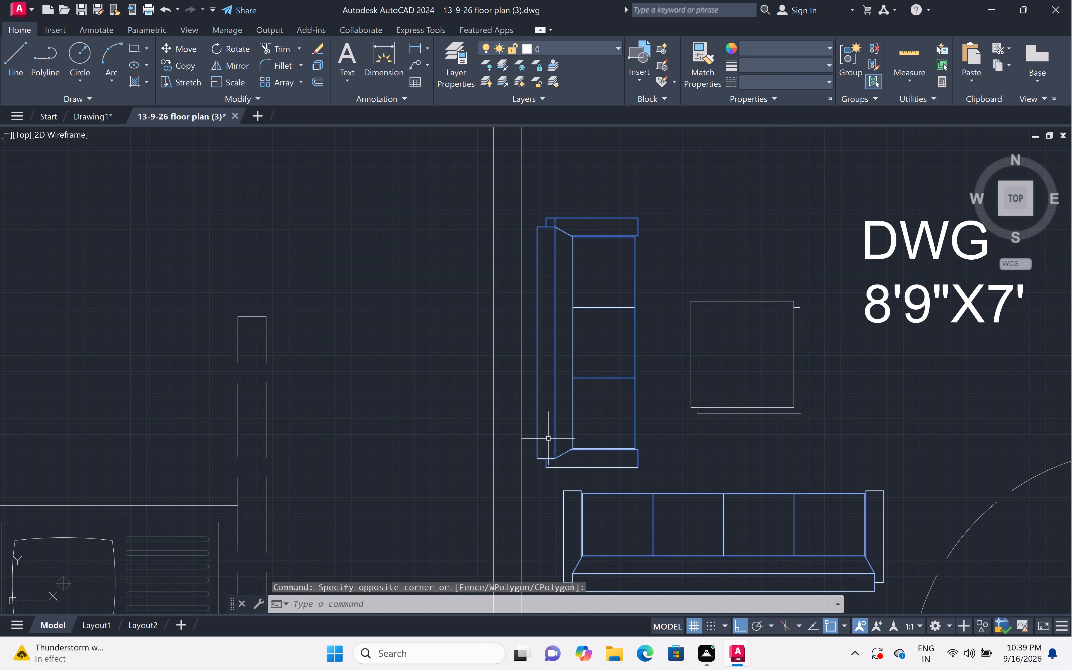
Copy the selected fixtures and furniture into Drawing1, placing them in the empty space to the right of the orange-walled plan.
scroll(548, 436, "down", 6)
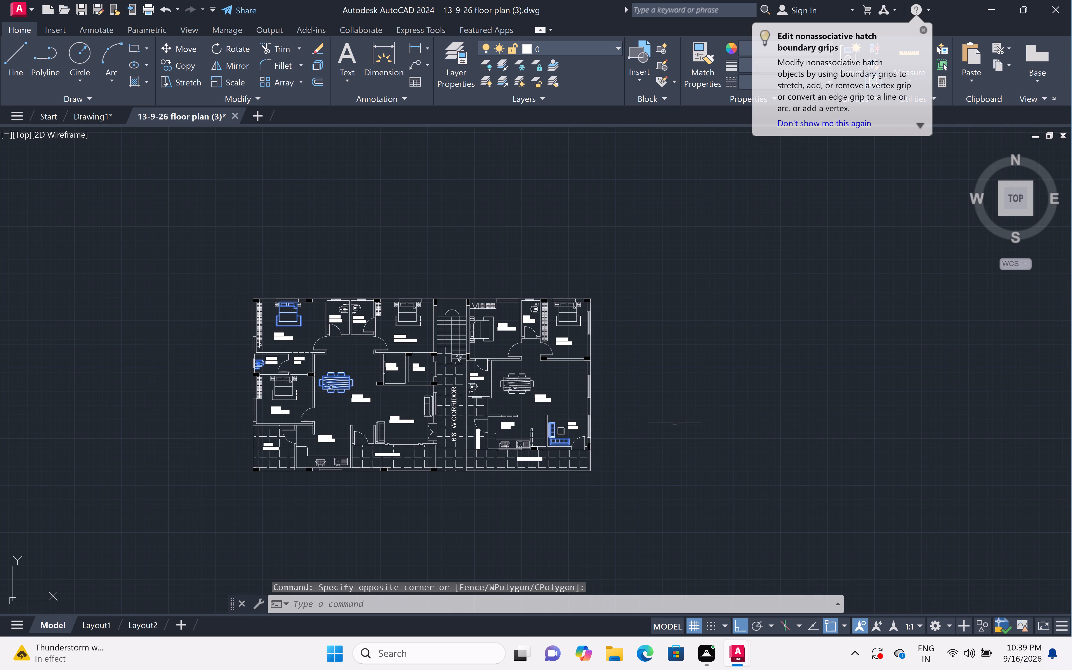
key("ctrl+c")
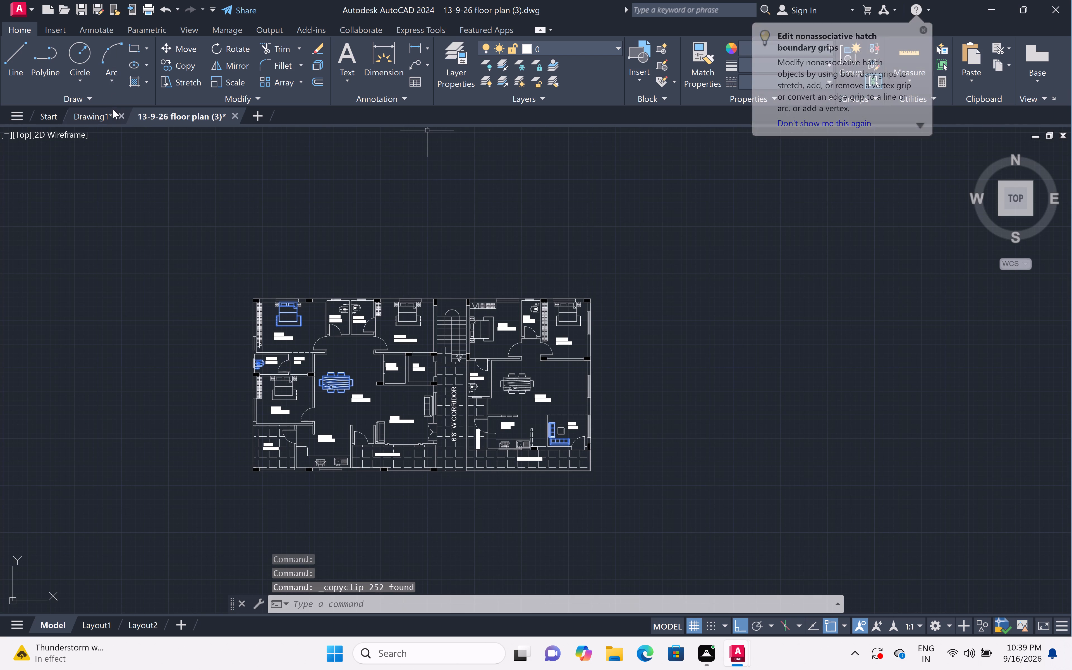
left_click(107, 114)
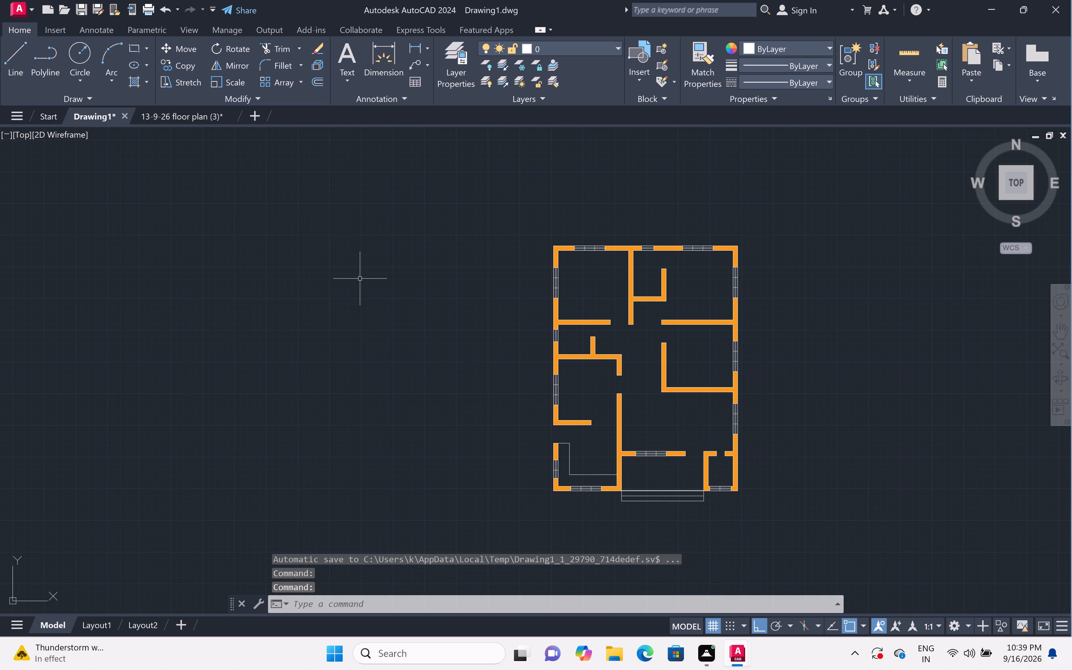
key("ctrl+v")
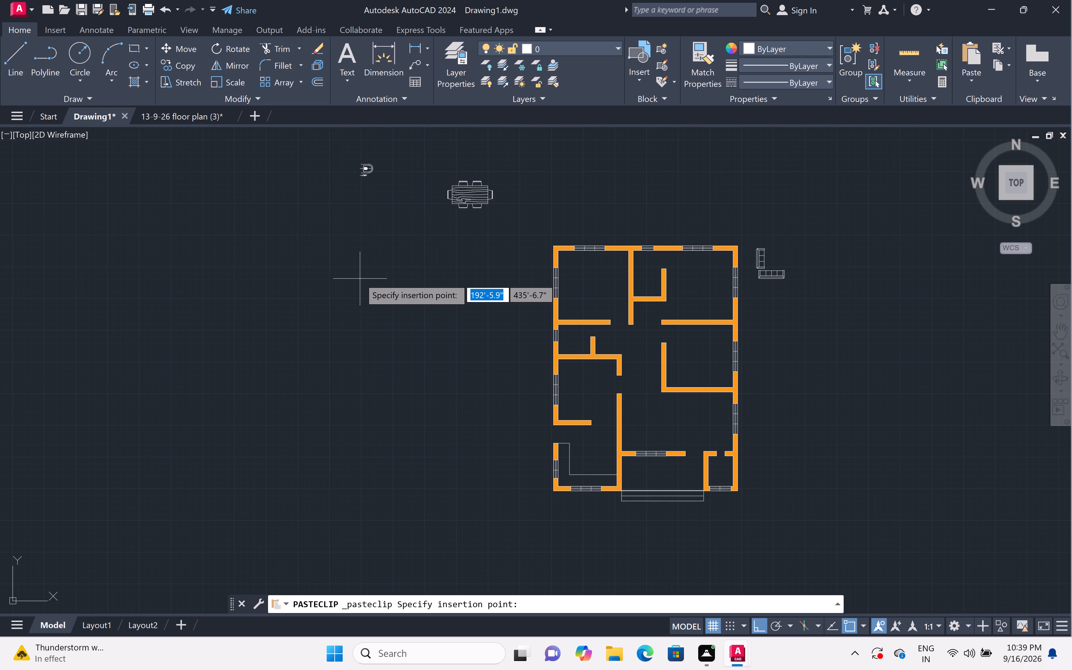
scroll(403, 291, "down", 3)
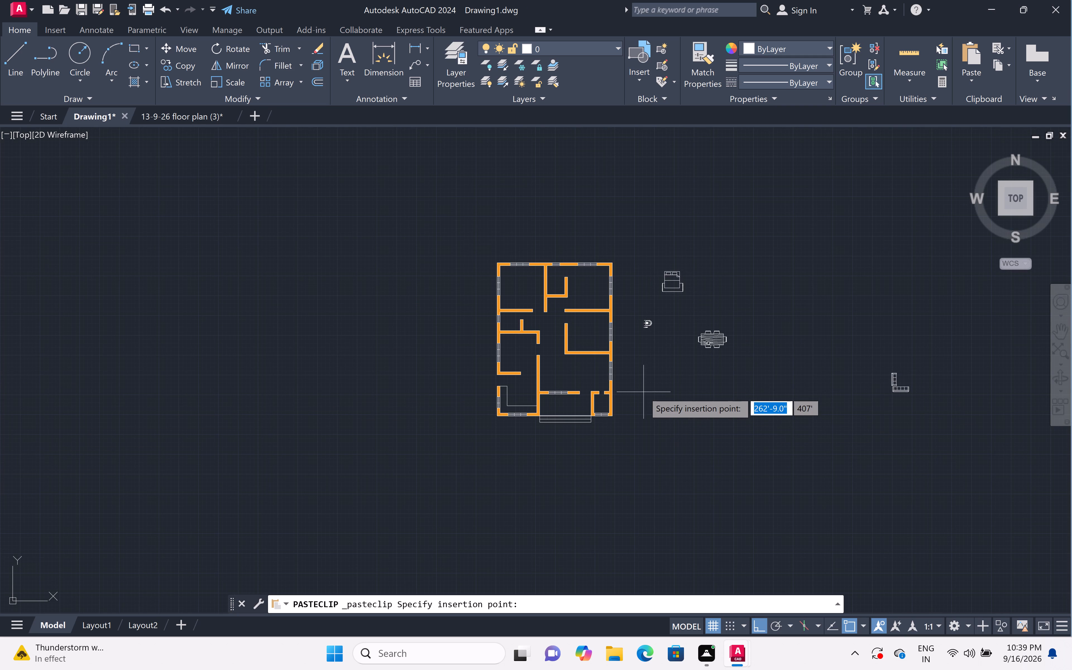
left_click(642, 408)
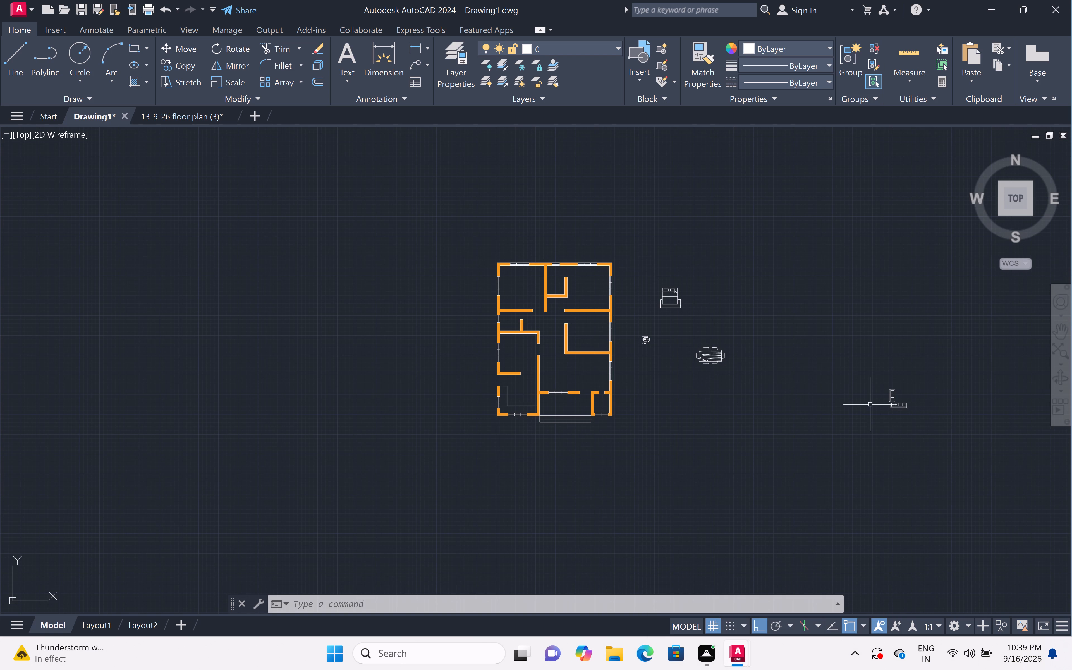
Copy the pasted bed, with Ortho off, into the plan's top-left room with its headboard just below the window.
scroll(675, 320, "up", 1)
scroll(730, 307, "up", 1)
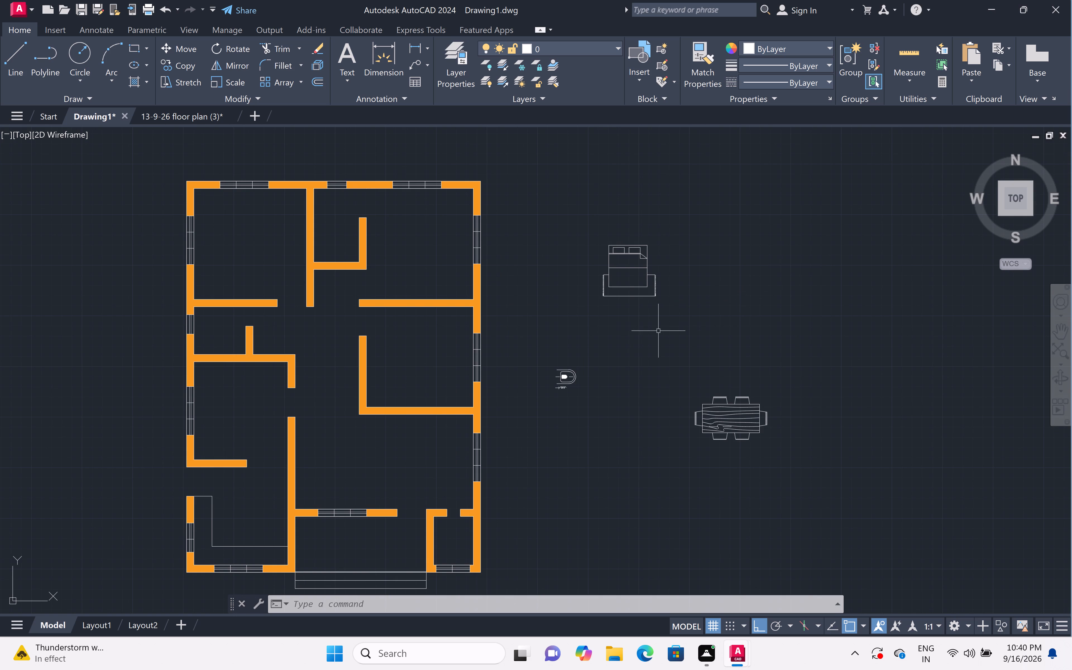
scroll(651, 331, "up", 2)
scroll(652, 317, "down", 2)
left_click(692, 196)
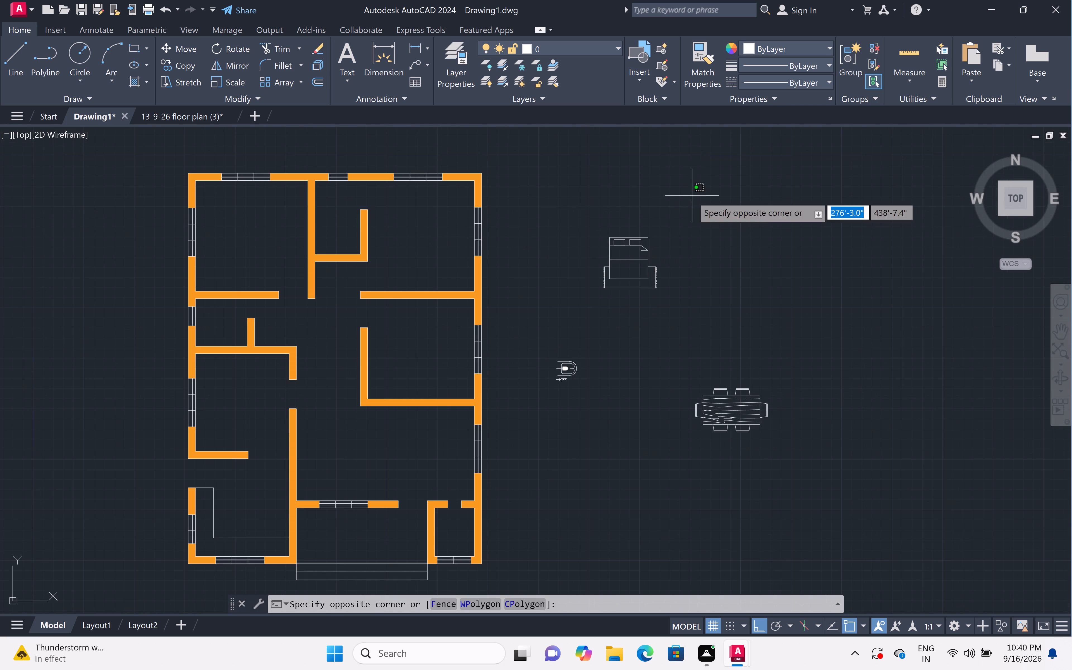
left_click(589, 334)
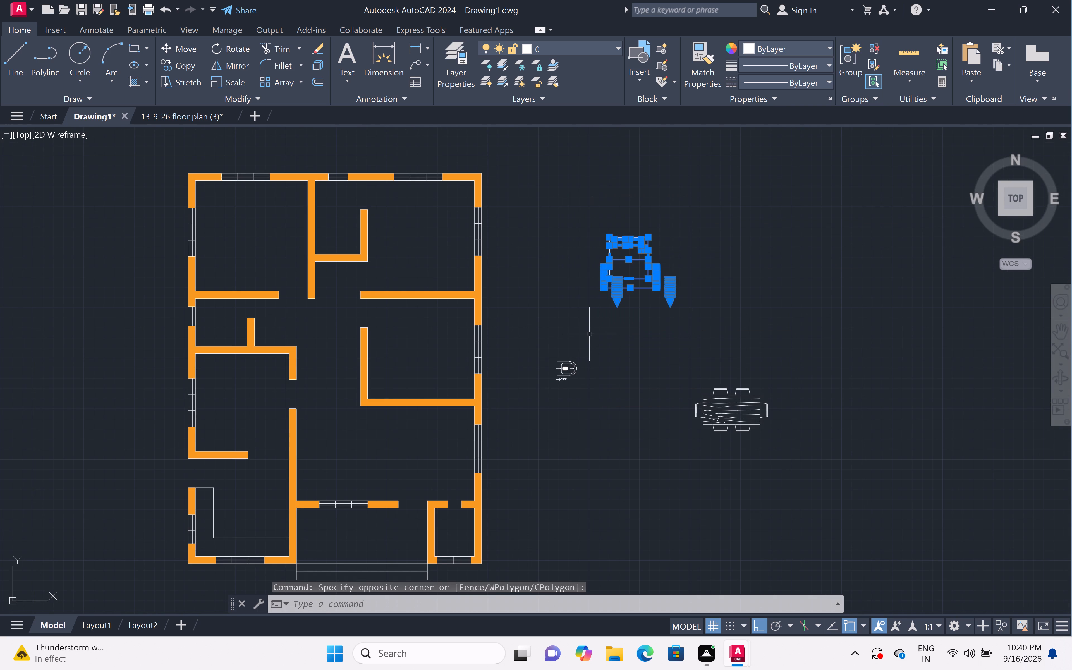
type("co")
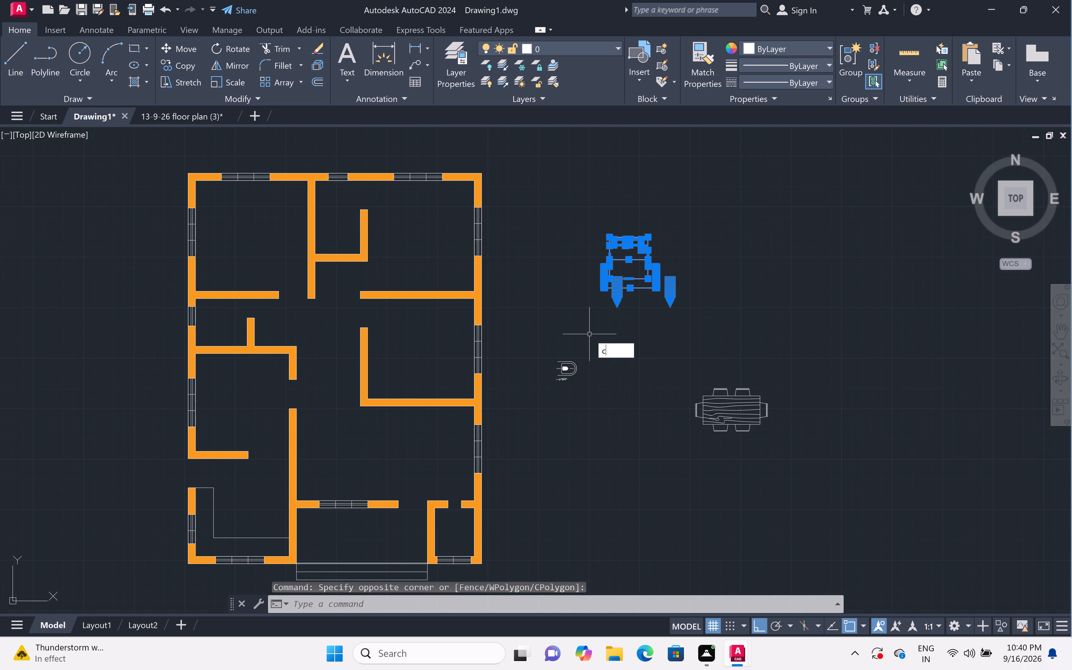
key("space")
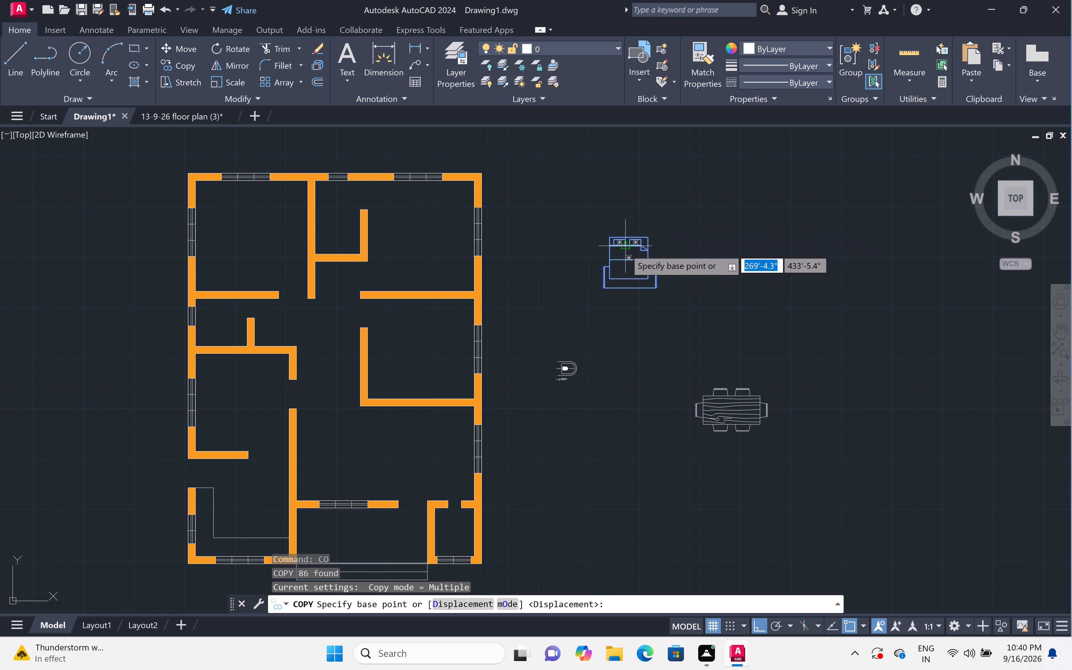
left_click(630, 255)
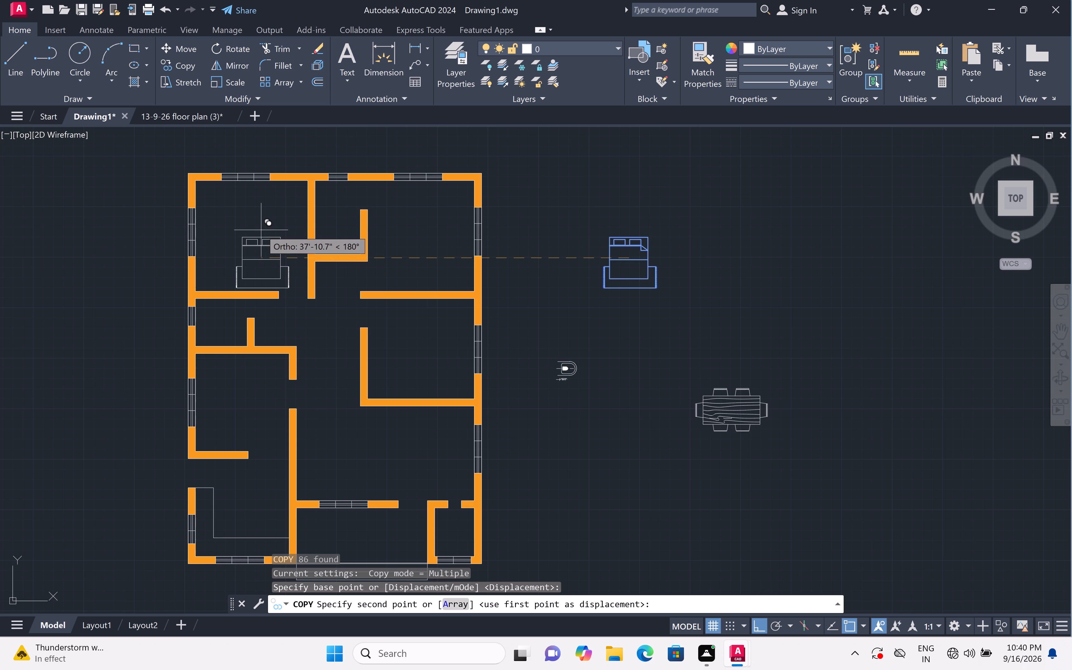
key("F8")
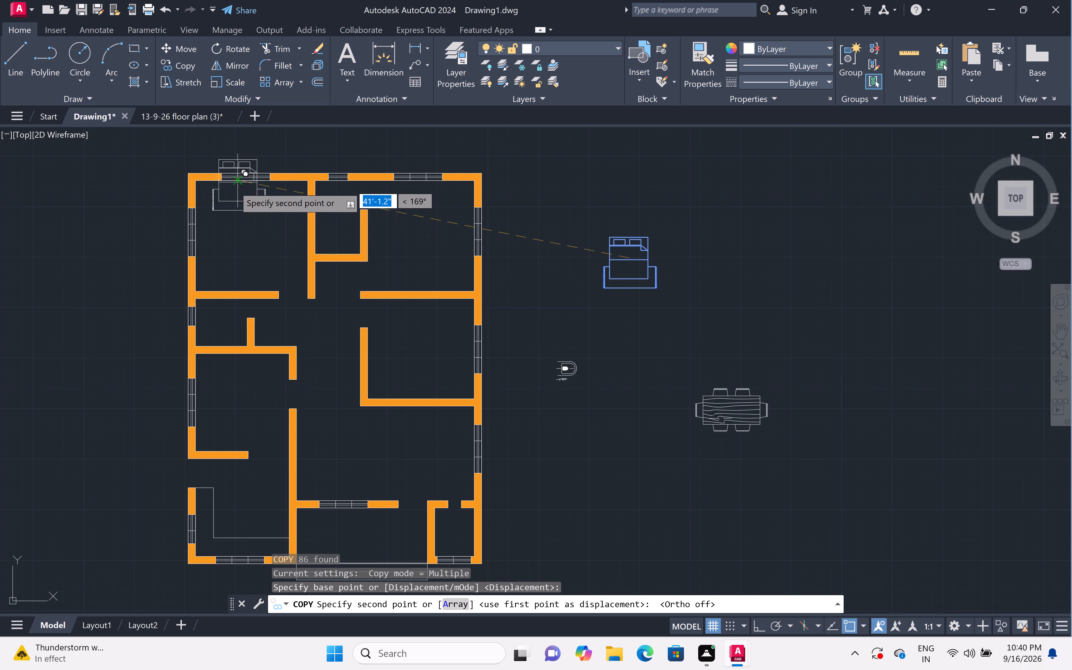
scroll(240, 212, "up", 1)
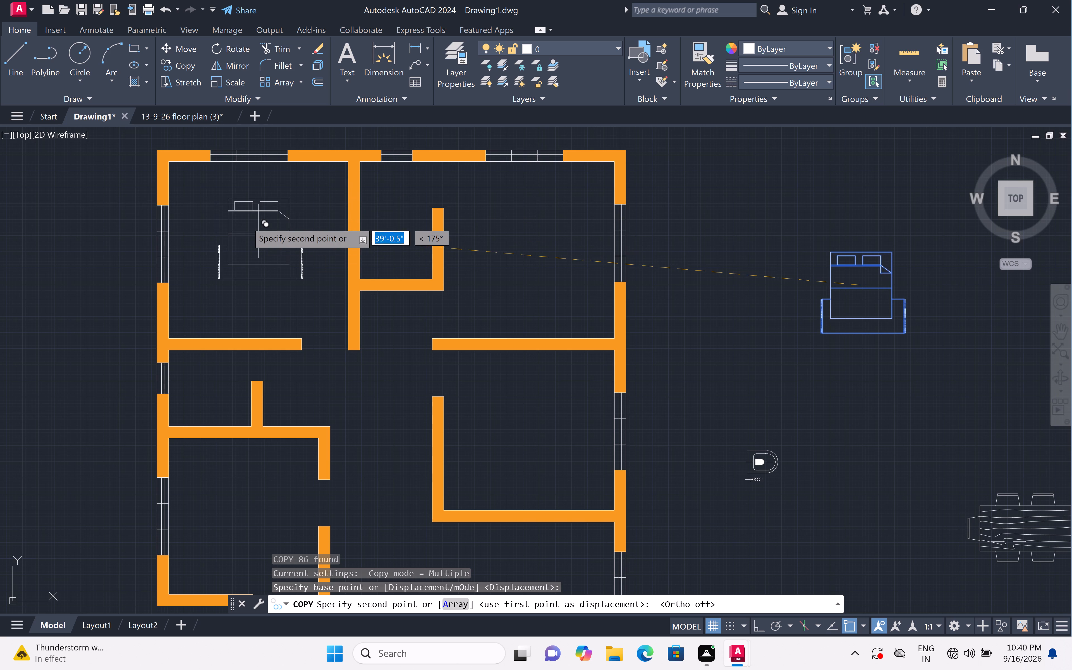
middle_click_drag(254, 214, 246, 341)
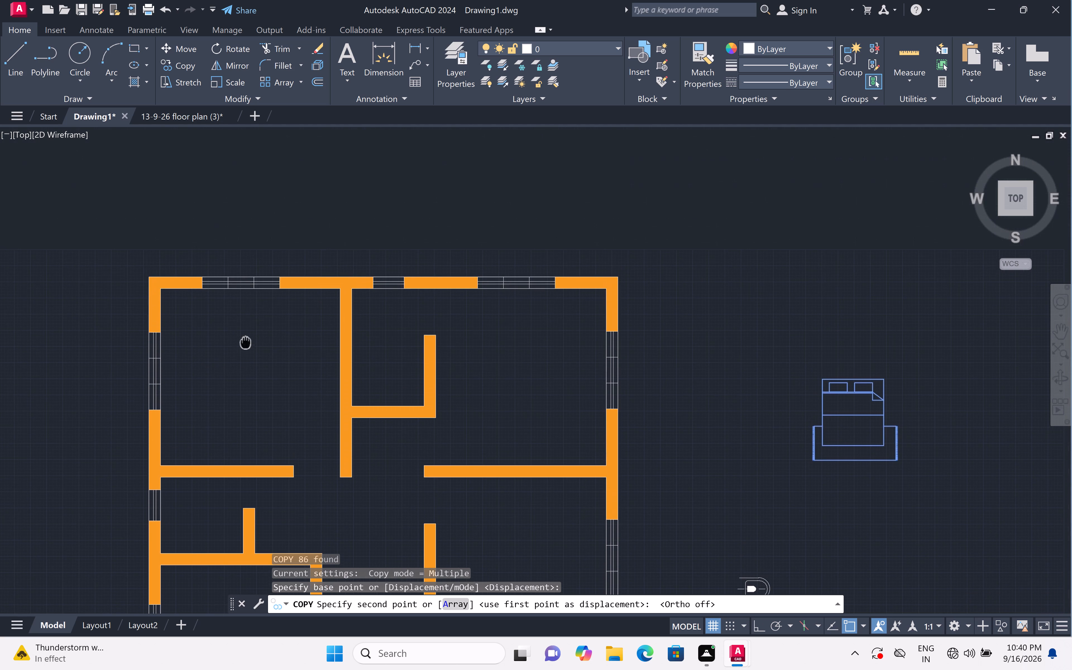
scroll(246, 336, "up", 2)
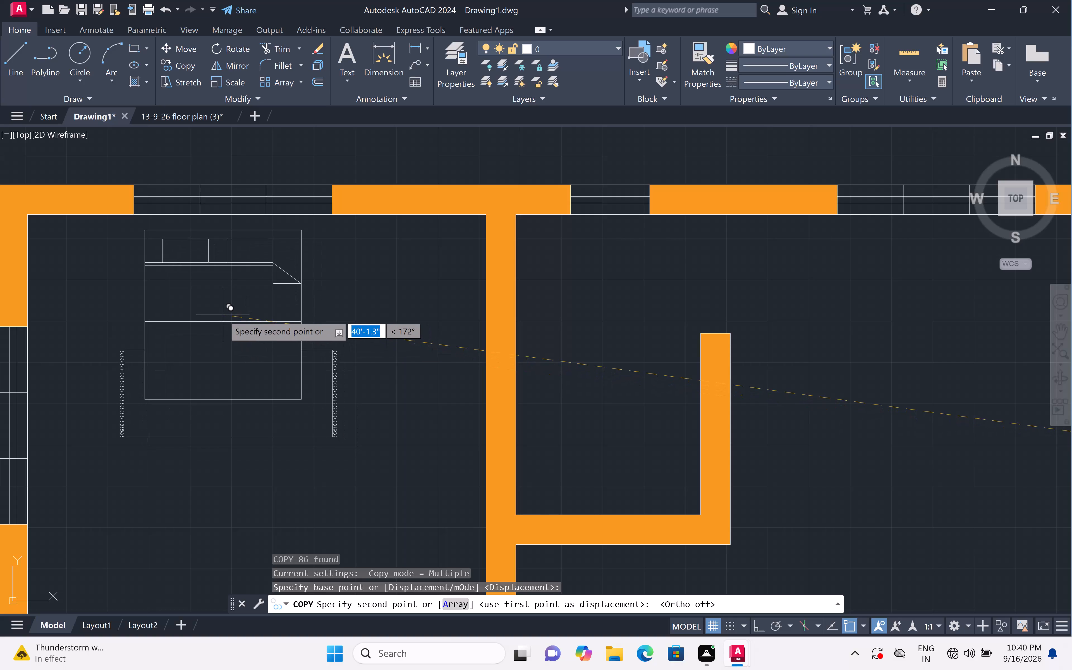
left_click(228, 310)
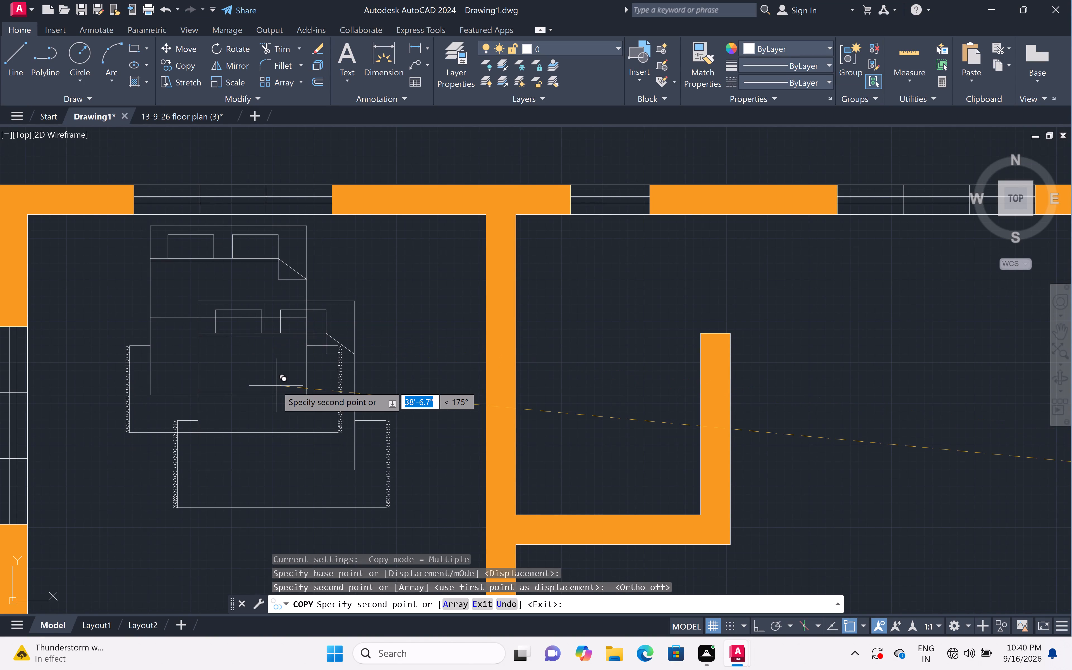
Place two more copies of the bed, one below the top-right room's window and one in the enclosed room on the right side beneath.
scroll(276, 386, "down", 2)
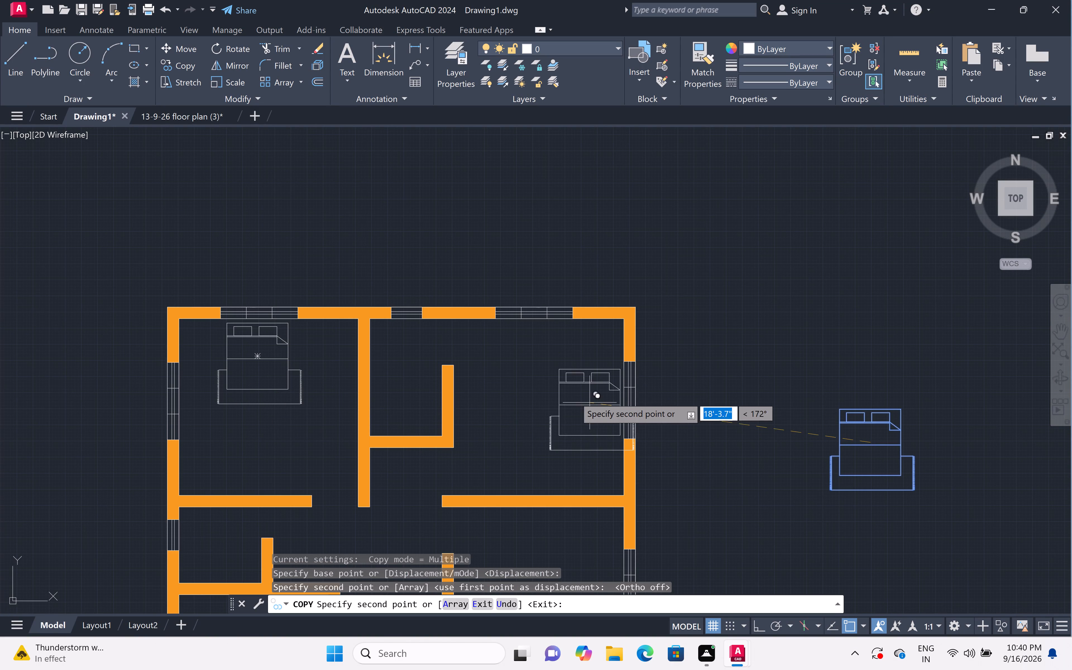
scroll(546, 368, "up", 1)
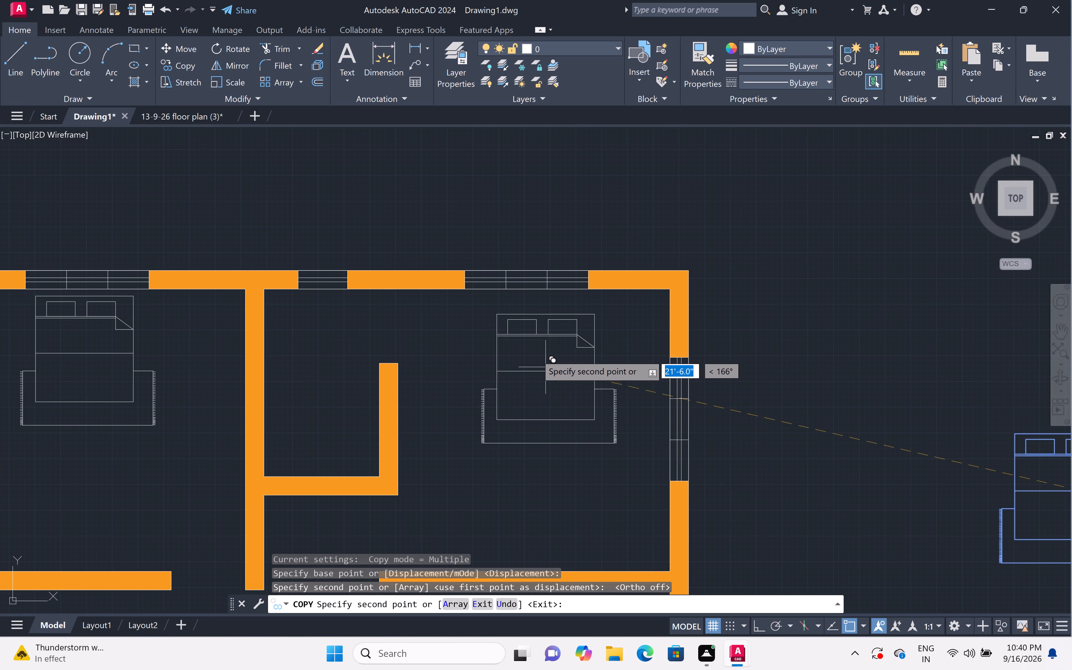
left_click(531, 351)
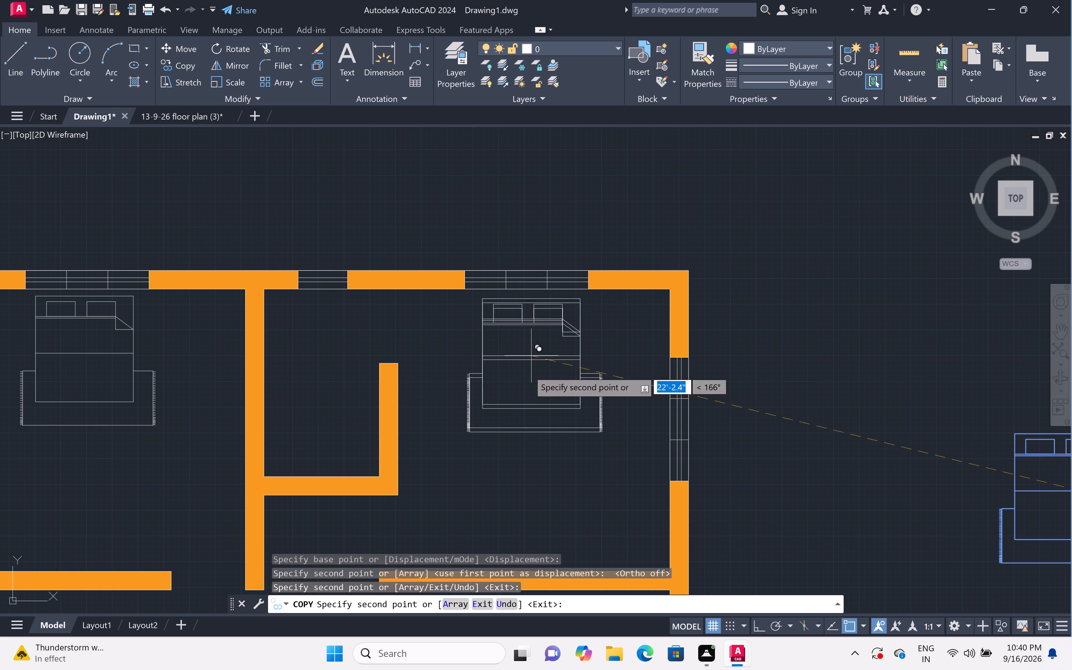
scroll(567, 386, "down", 2)
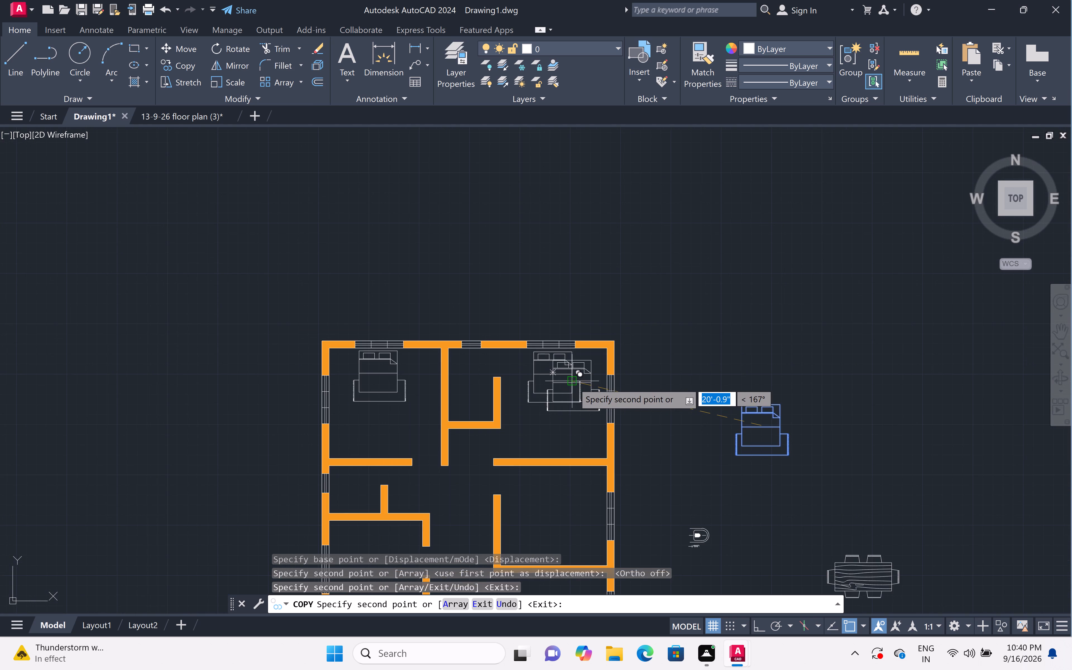
scroll(573, 383, "down", 2)
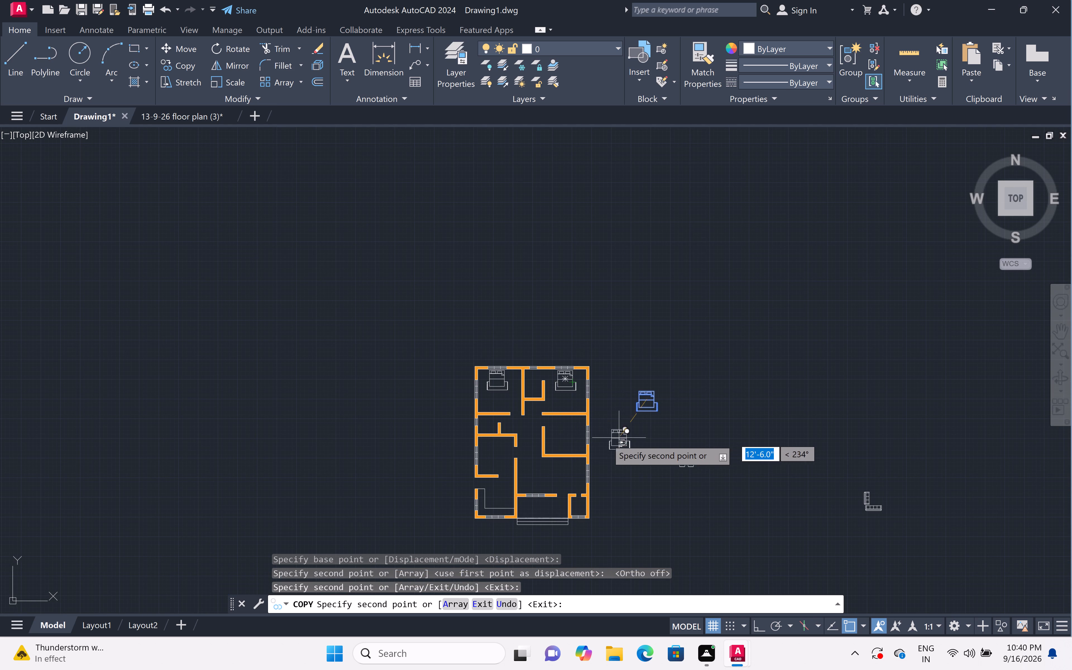
scroll(573, 440, "up", 4)
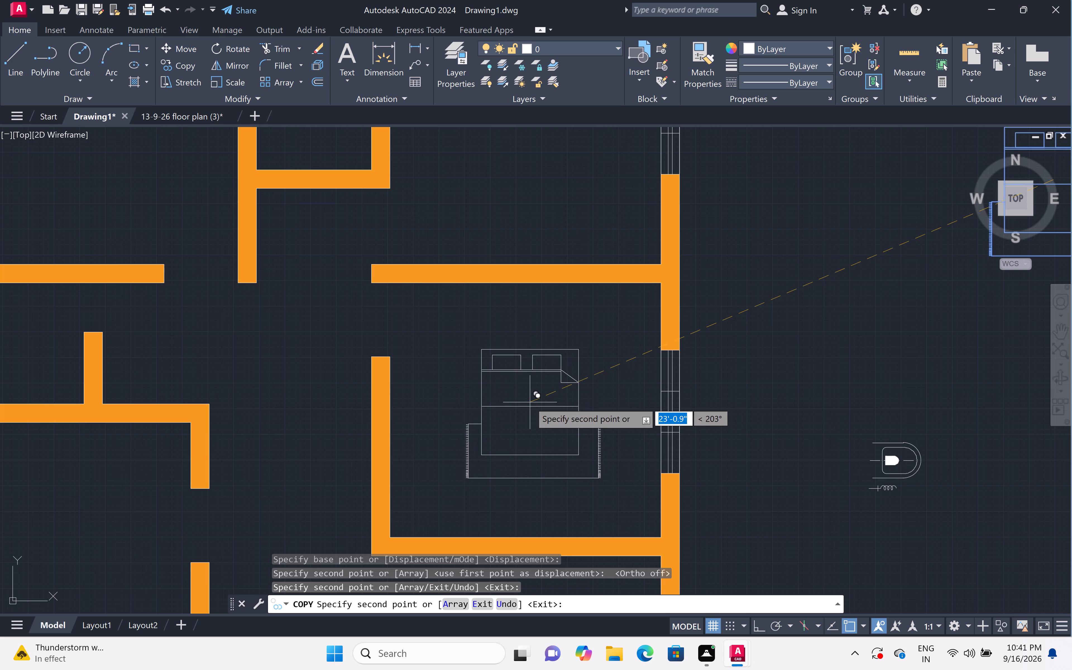
left_click(533, 449)
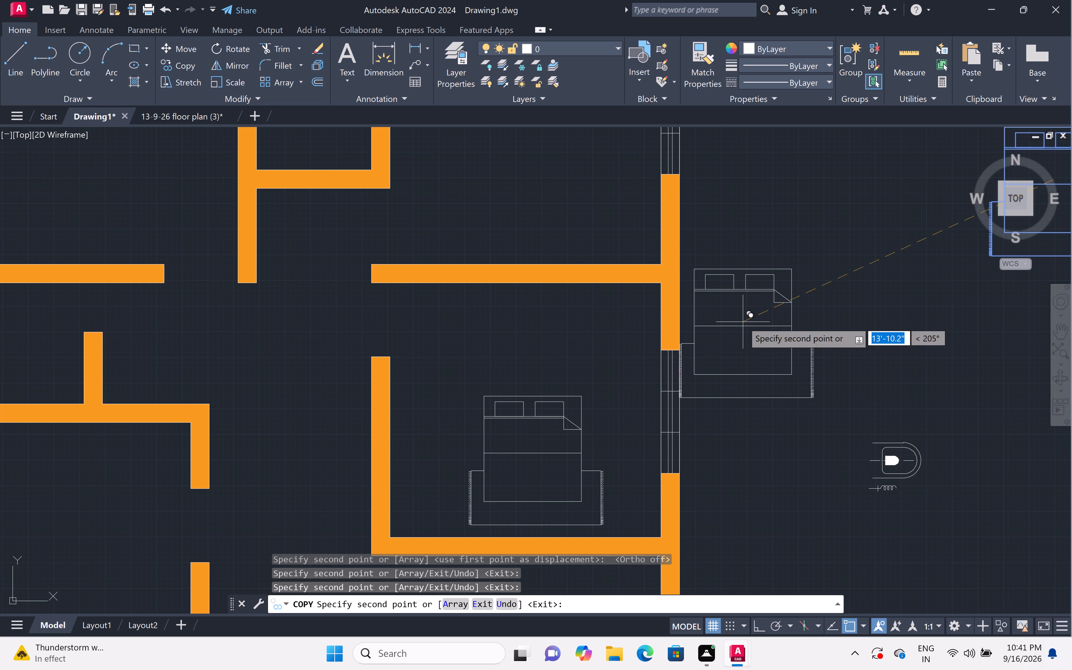
key("Escape")
Rotate the dining table with its chairs 90° about its centre with Ortho on, so that it stands vertically.
scroll(743, 322, "down", 3)
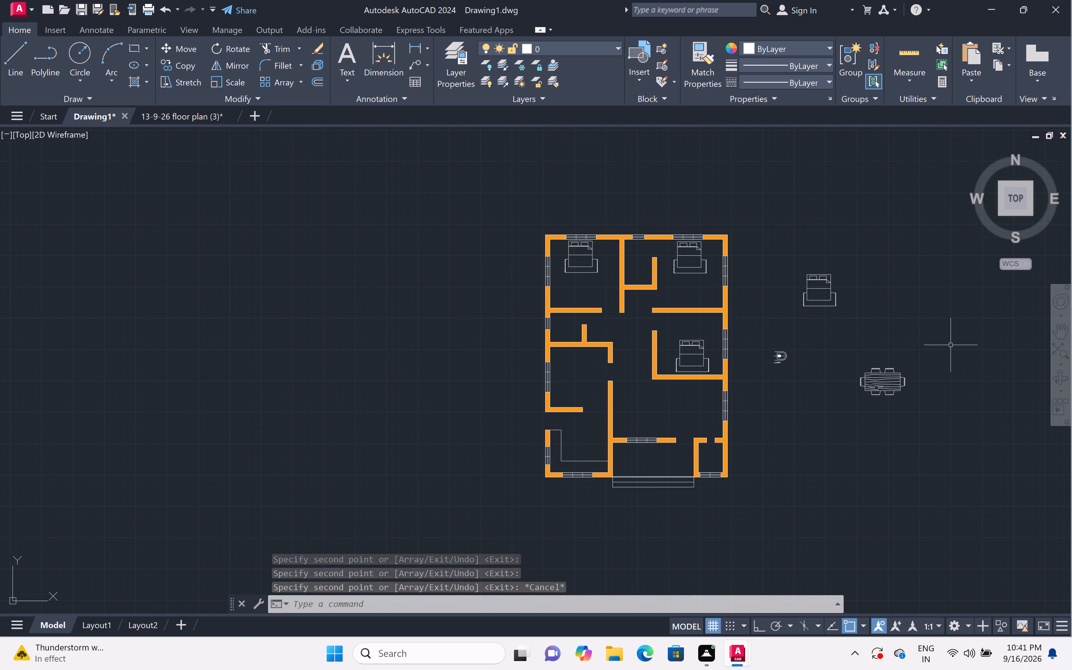
left_click(930, 355)
left_click(808, 432)
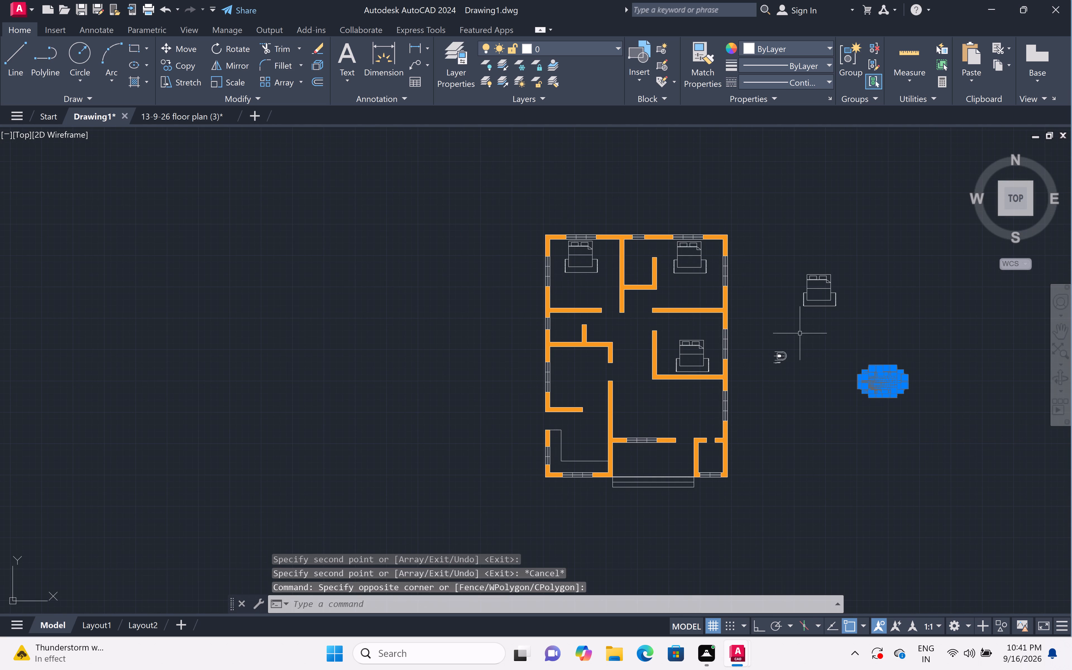
double_click(240, 45)
left_click(760, 623)
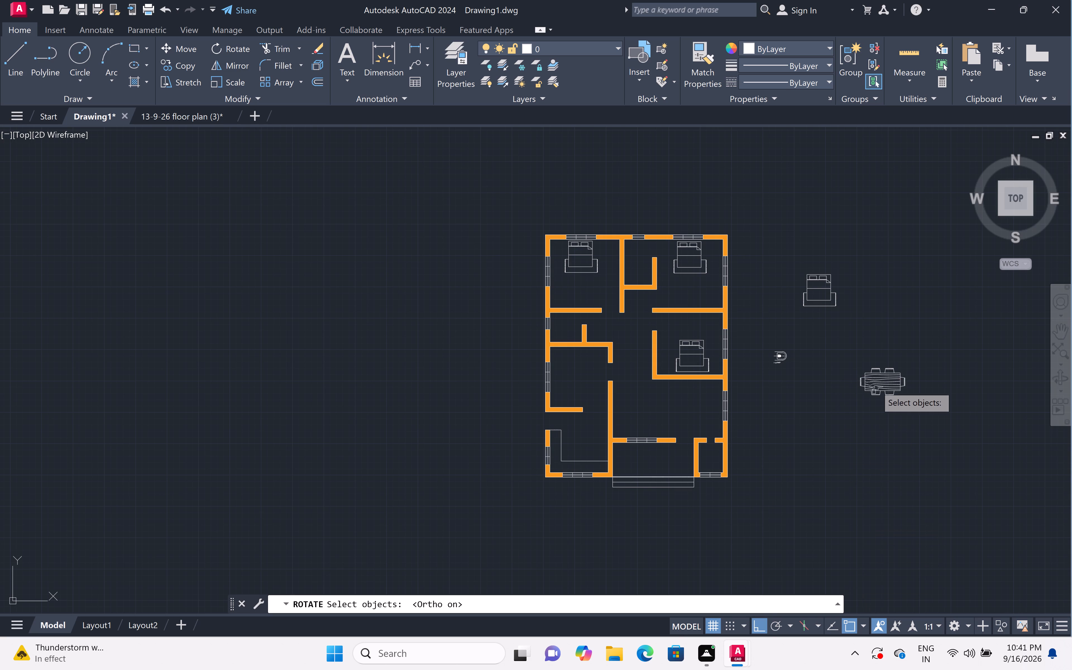
double_click(910, 349)
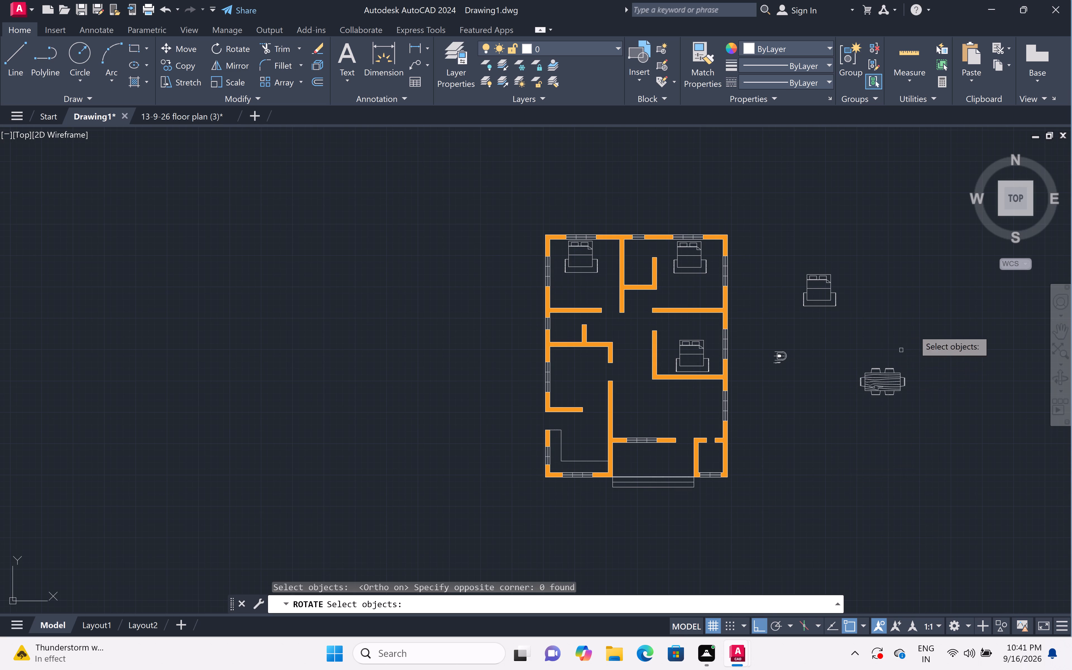
left_click(915, 353)
left_click(834, 460)
left_click_drag(834, 459, 834, 456)
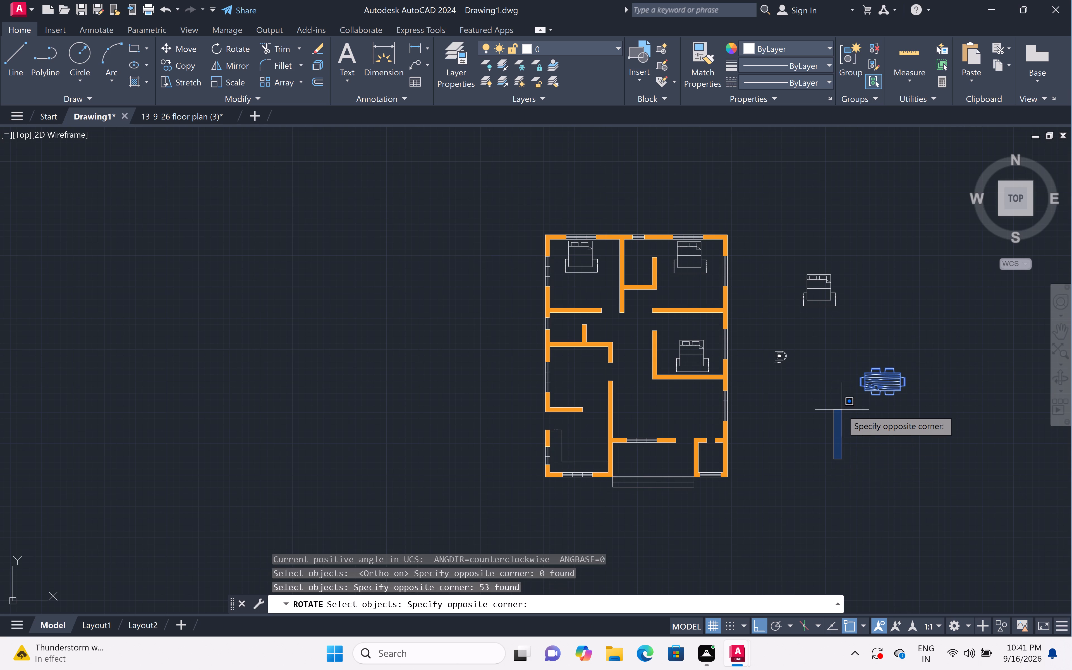
double_click(831, 472)
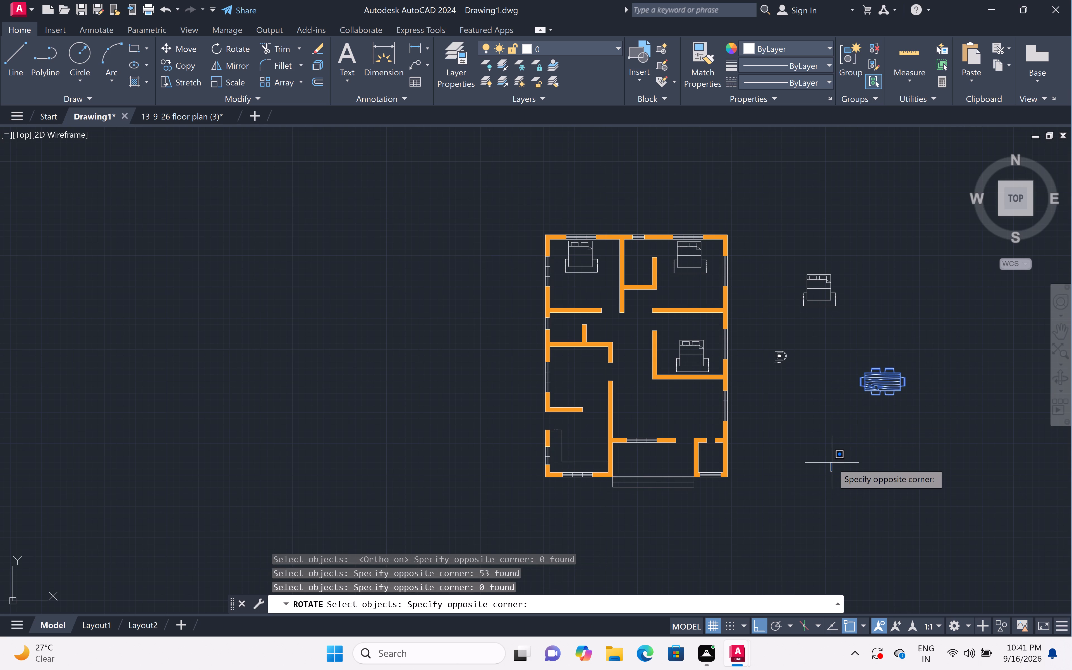
key("space")
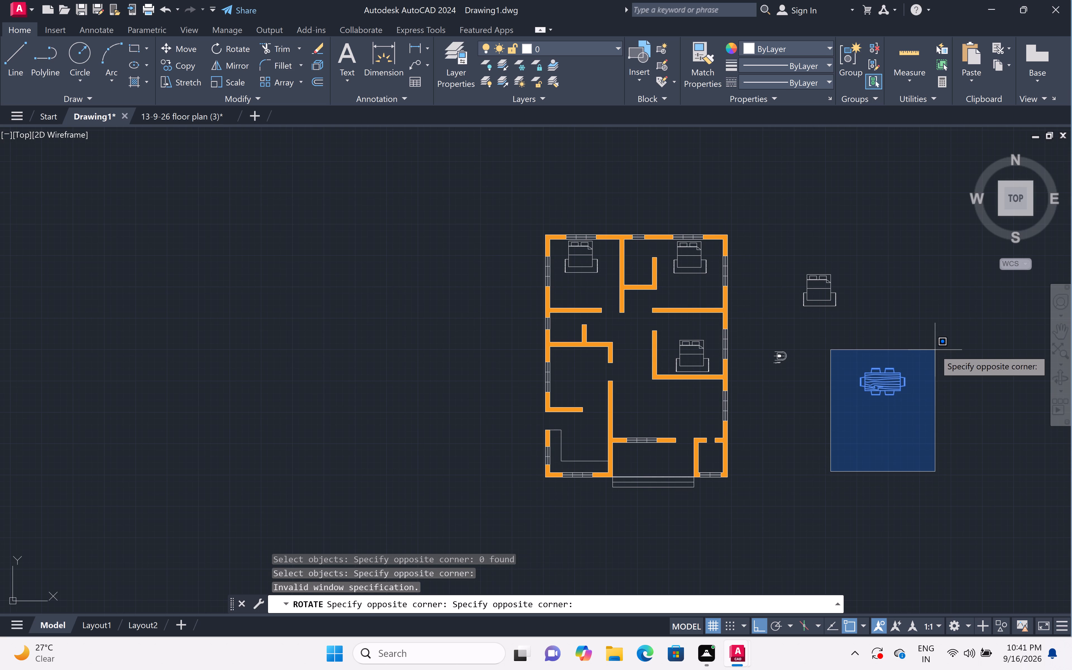
left_click(935, 350)
left_click(892, 384)
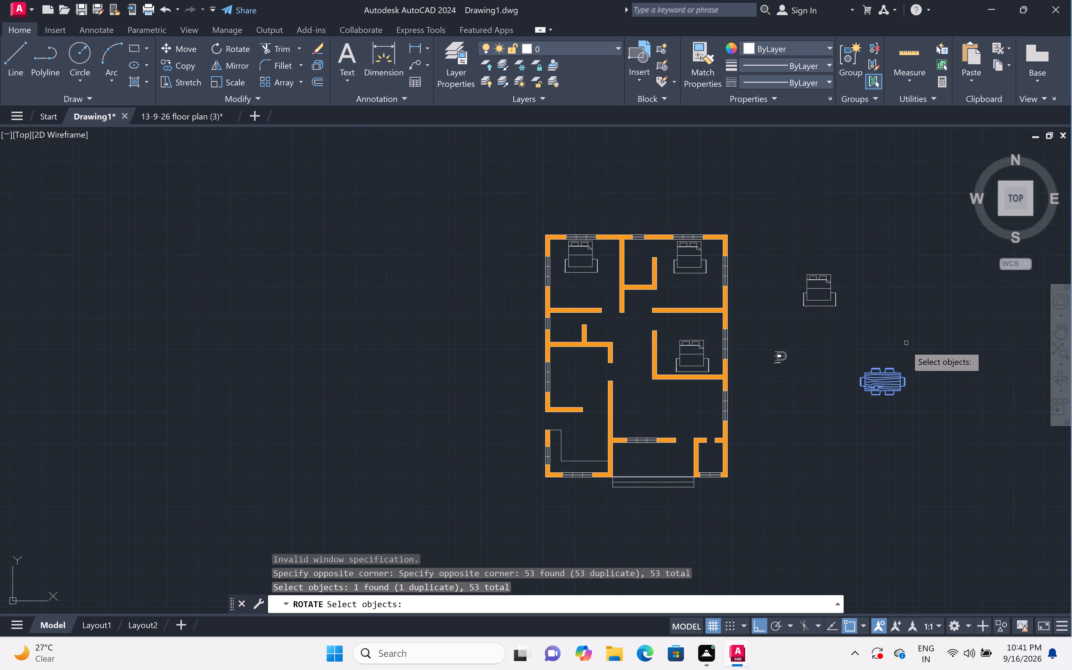
key("space")
left_click(882, 383)
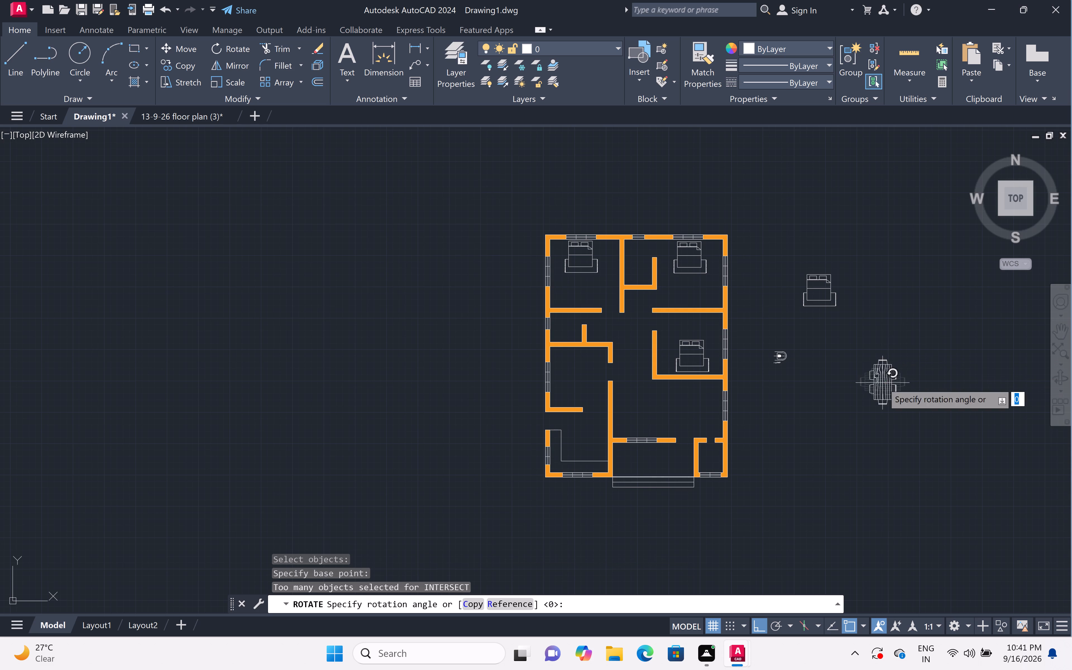
left_click(875, 343)
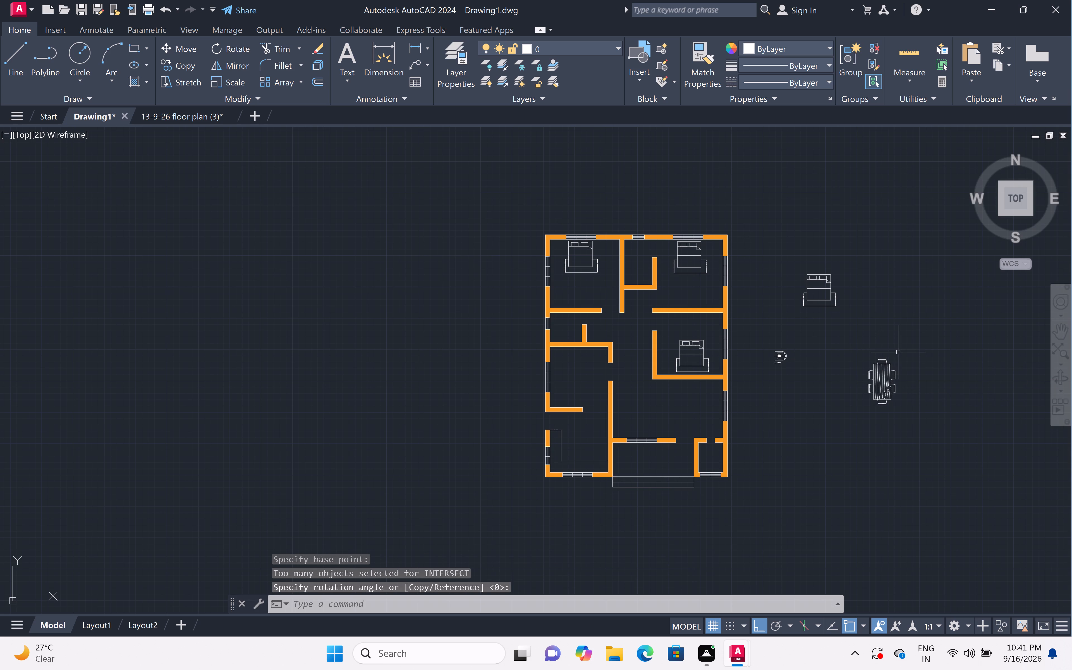
Scale the rotated dining table set down freehand, using the tabletop's upper-left corner as the base point.
left_click(927, 345)
left_click(849, 431)
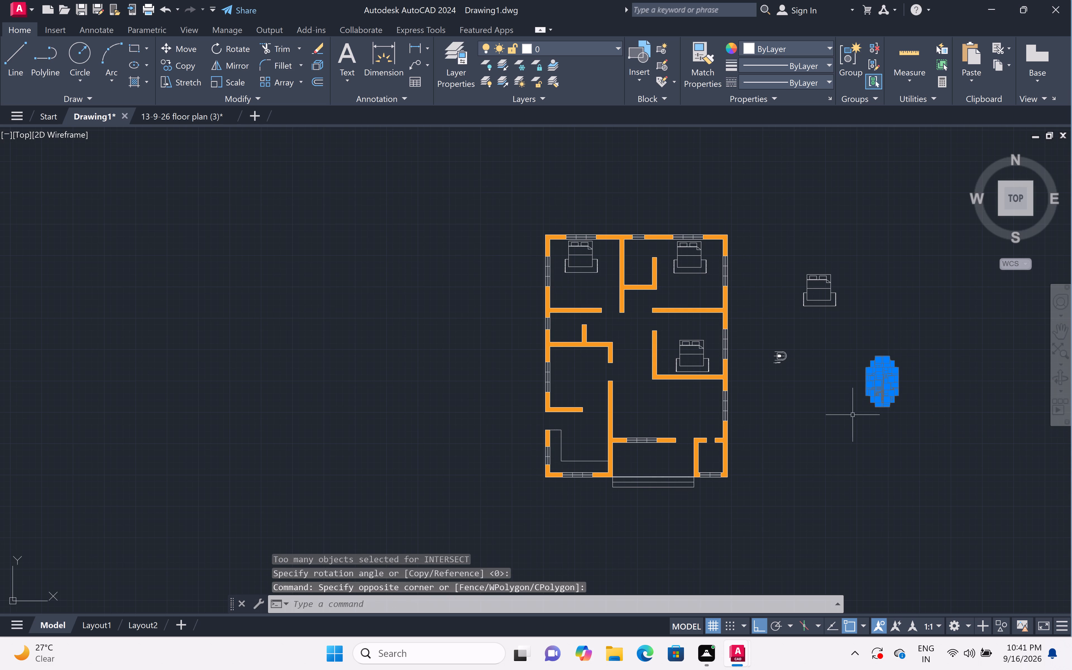
right_click(847, 379)
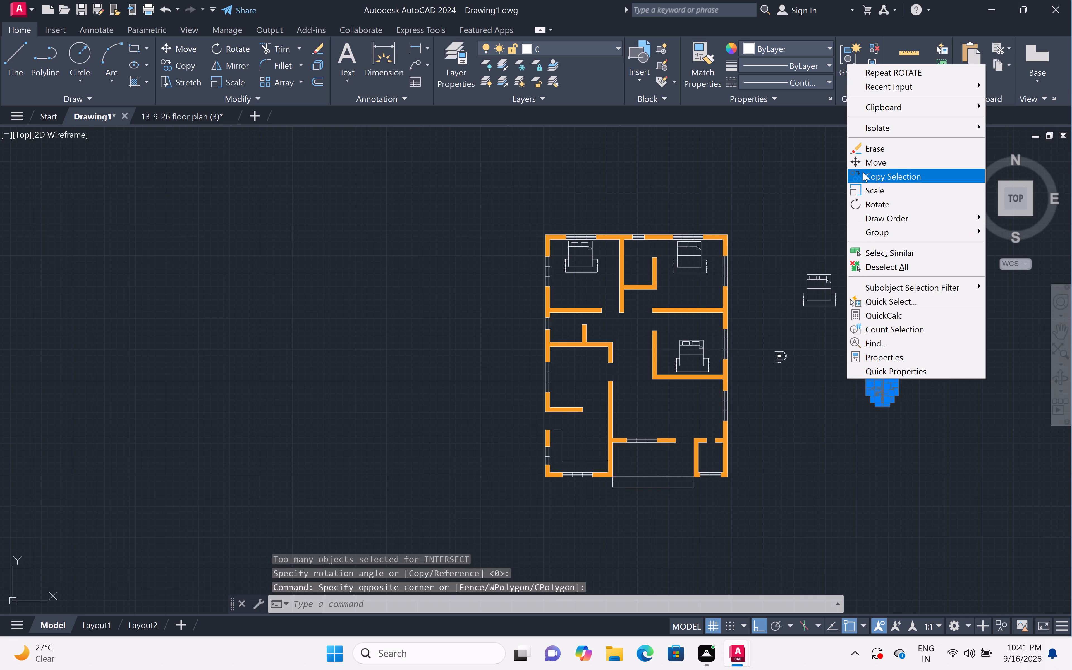
left_click(878, 194)
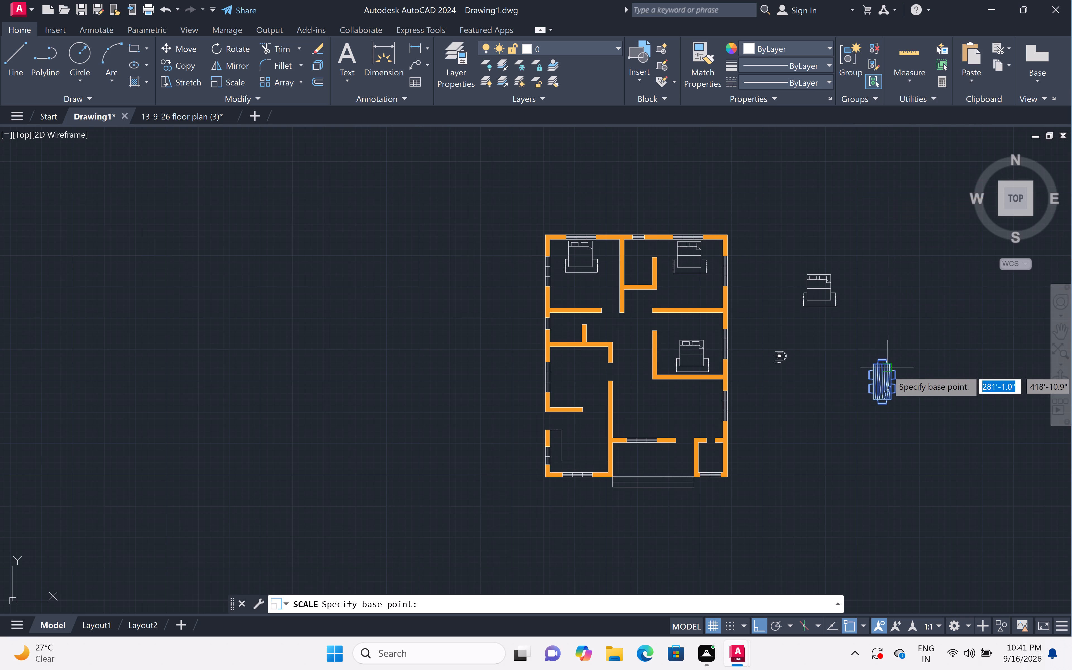
scroll(874, 391, "up", 2)
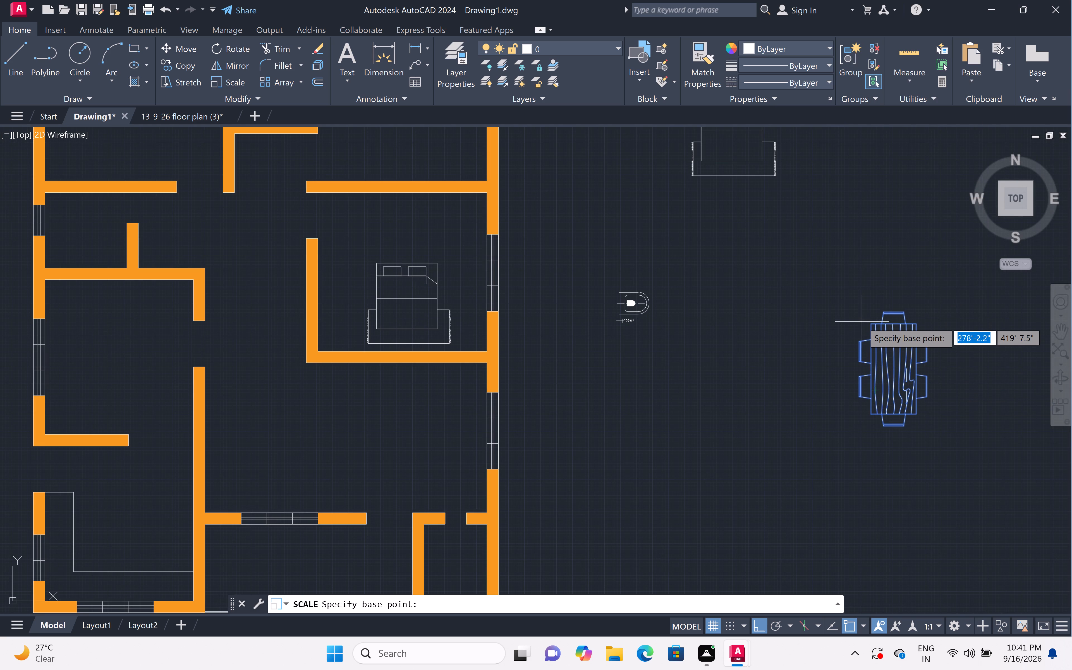
left_click(868, 323)
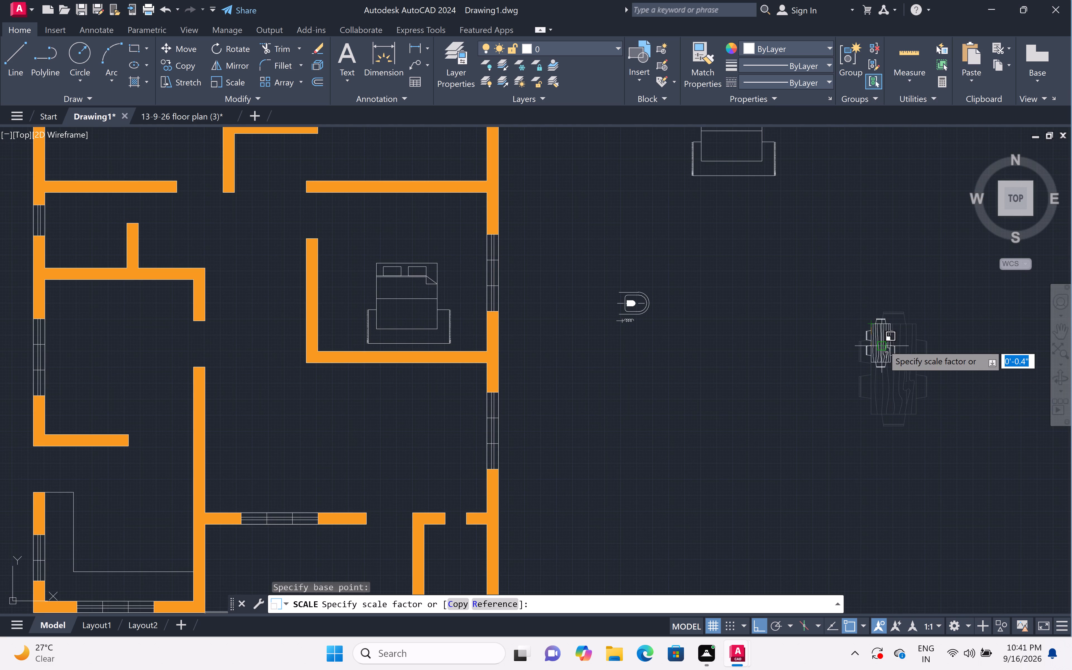
scroll(891, 356, "up", 3)
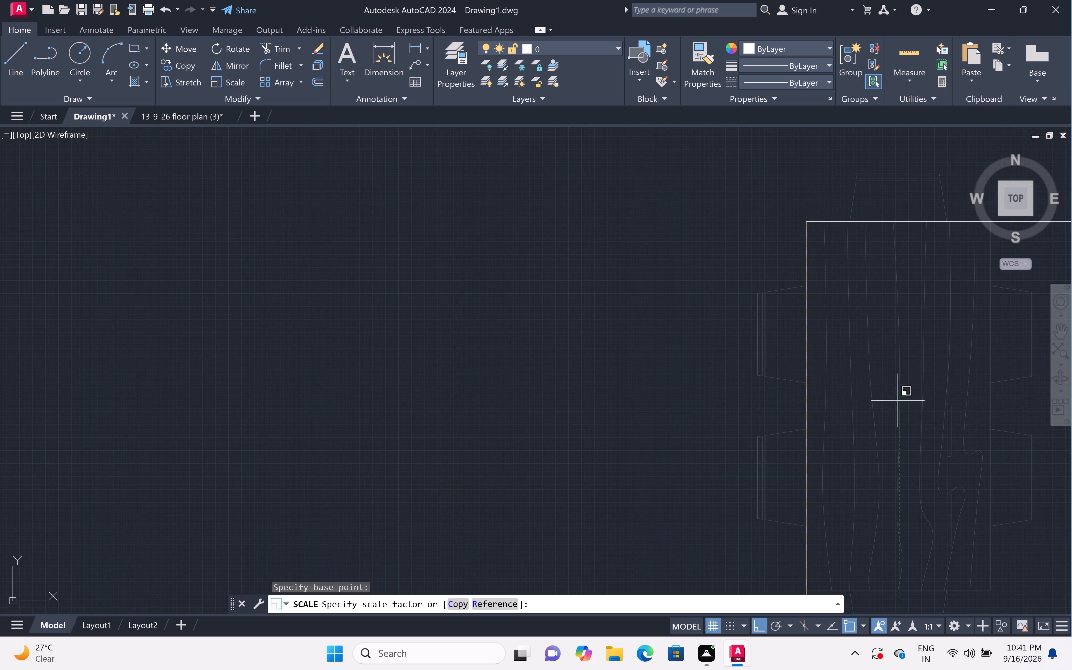
left_click(884, 387)
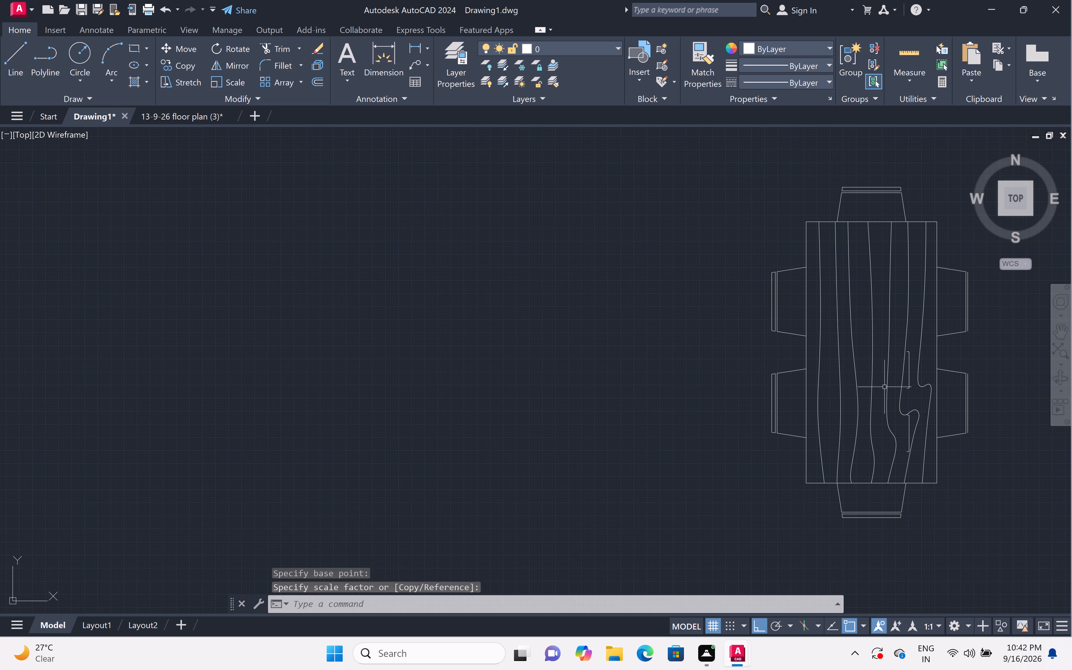
Move the dining table set into the plan's left-hand room above the kitchen counter, beside the window in the outer wall.
scroll(786, 321, "down", 3)
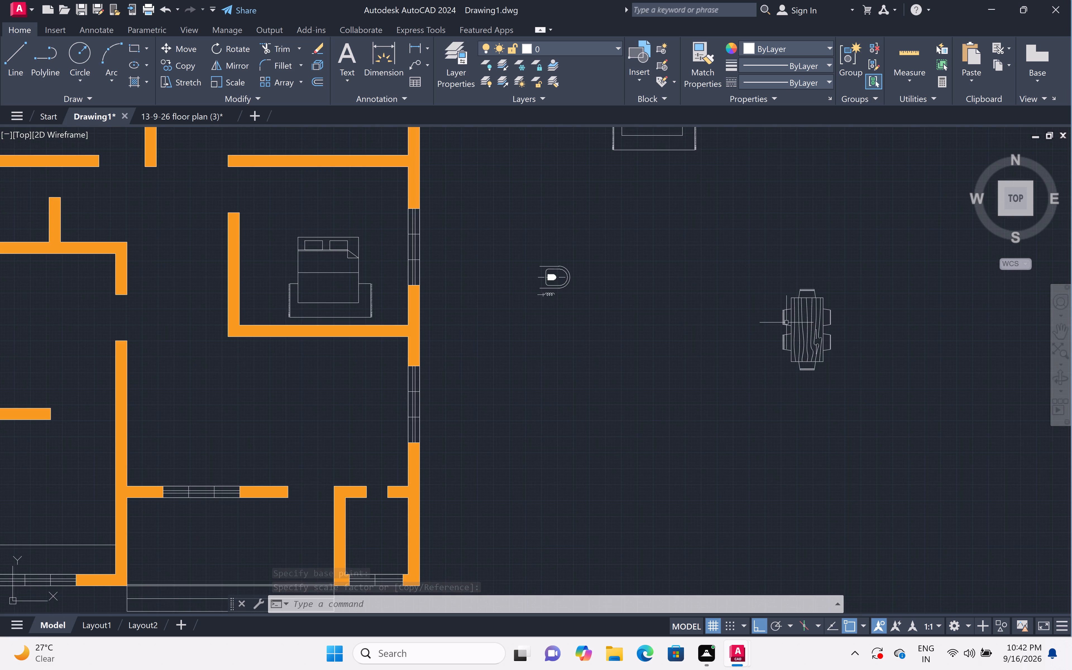
scroll(794, 320, "down", 2)
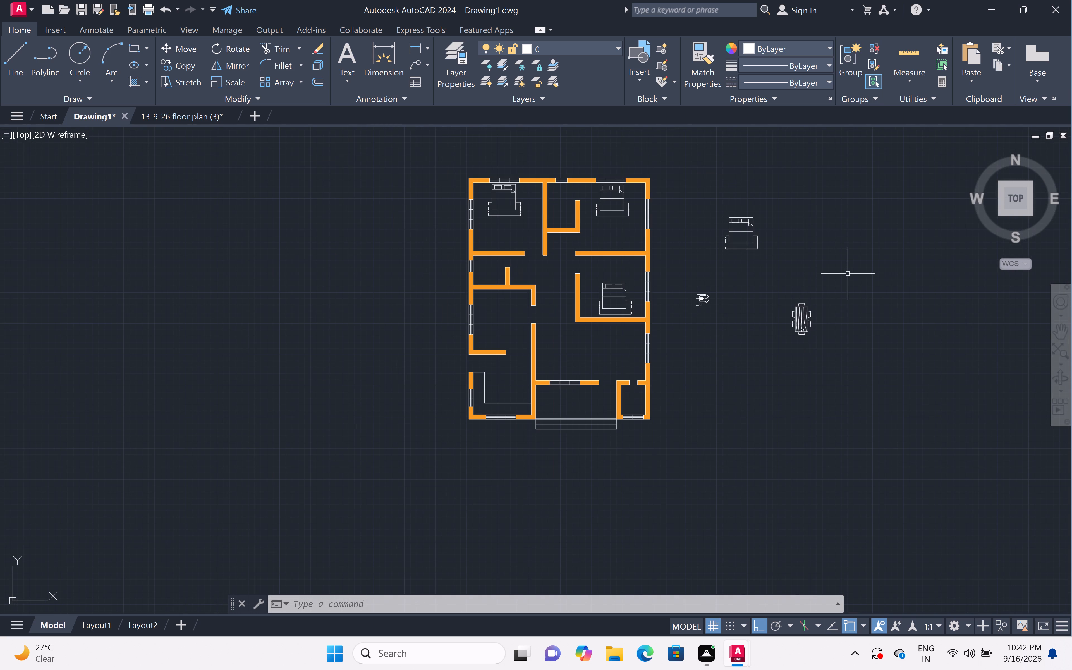
left_click(775, 299)
left_click(834, 366)
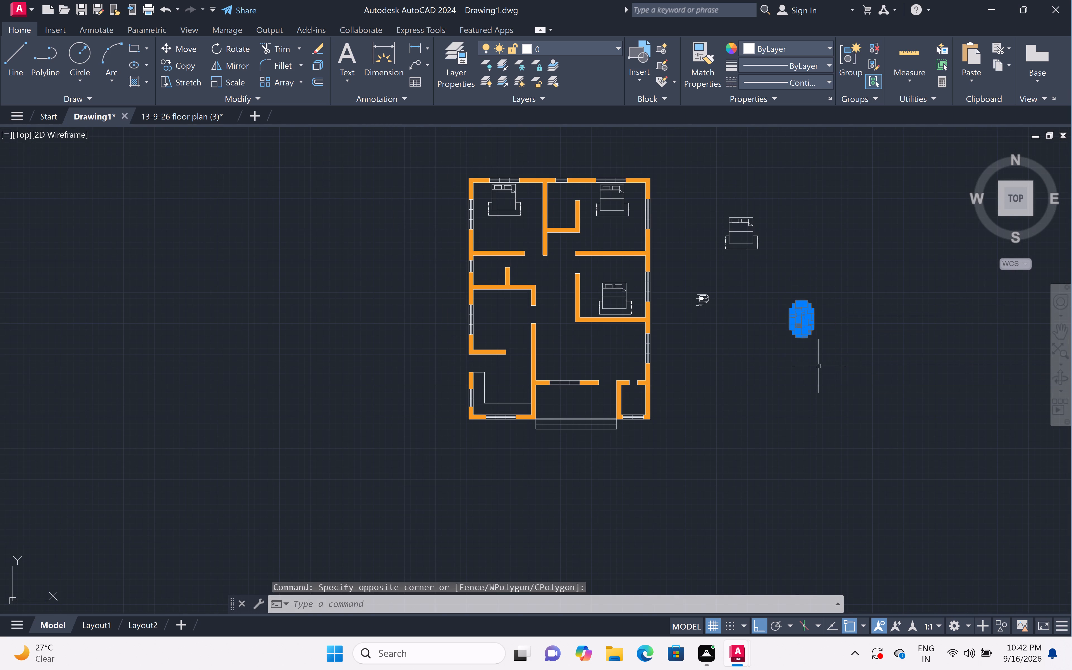
type("m")
key("space")
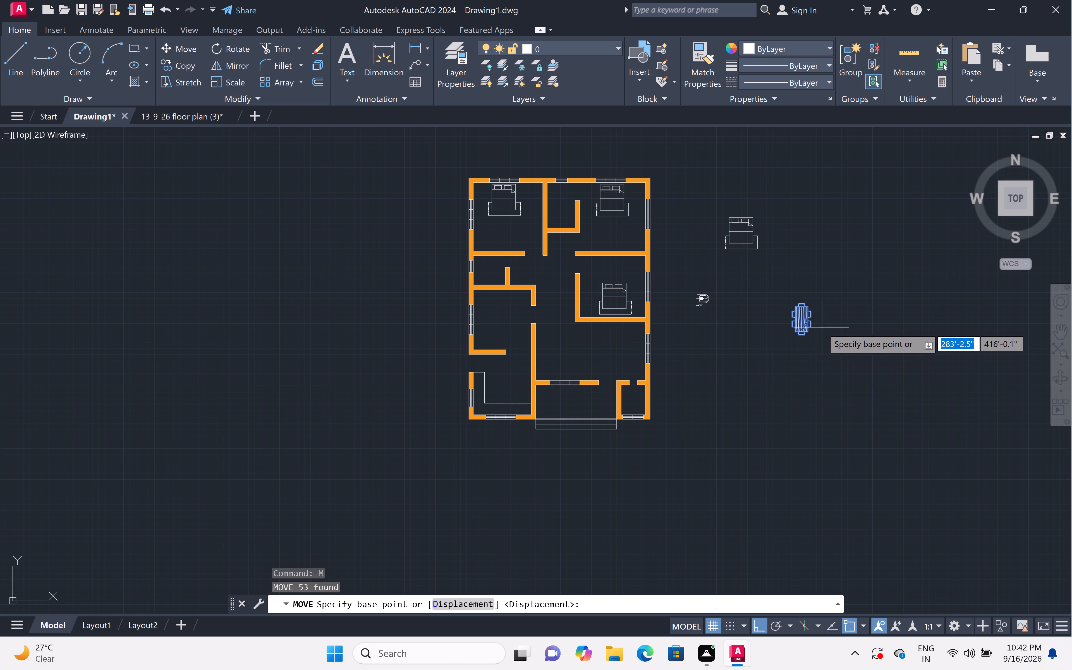
left_click(804, 320)
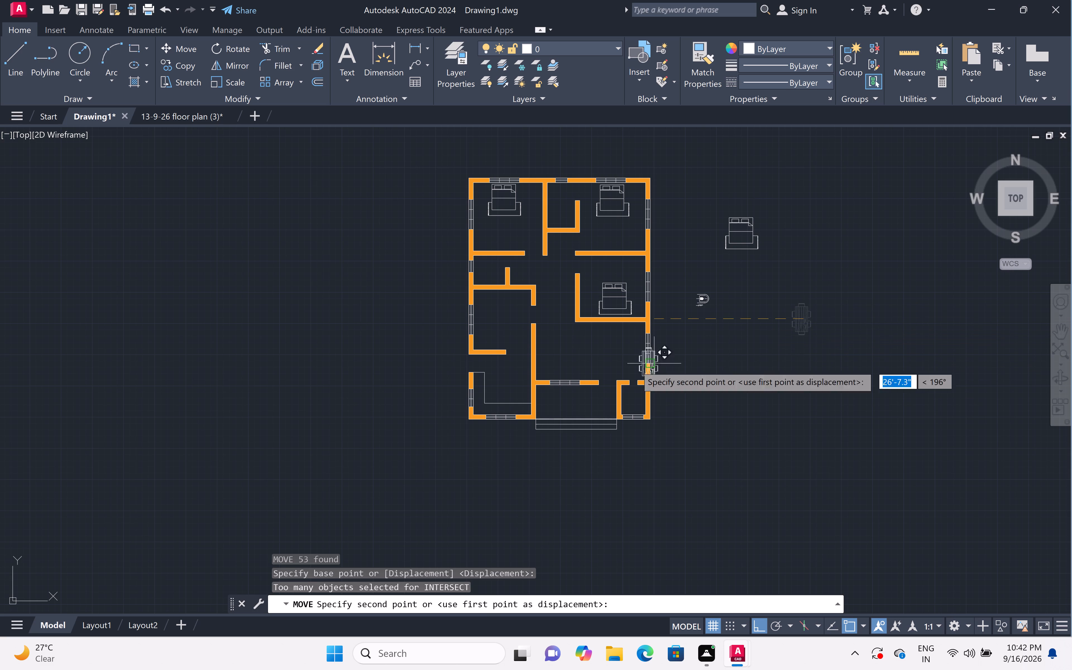
scroll(486, 332, "up", 3)
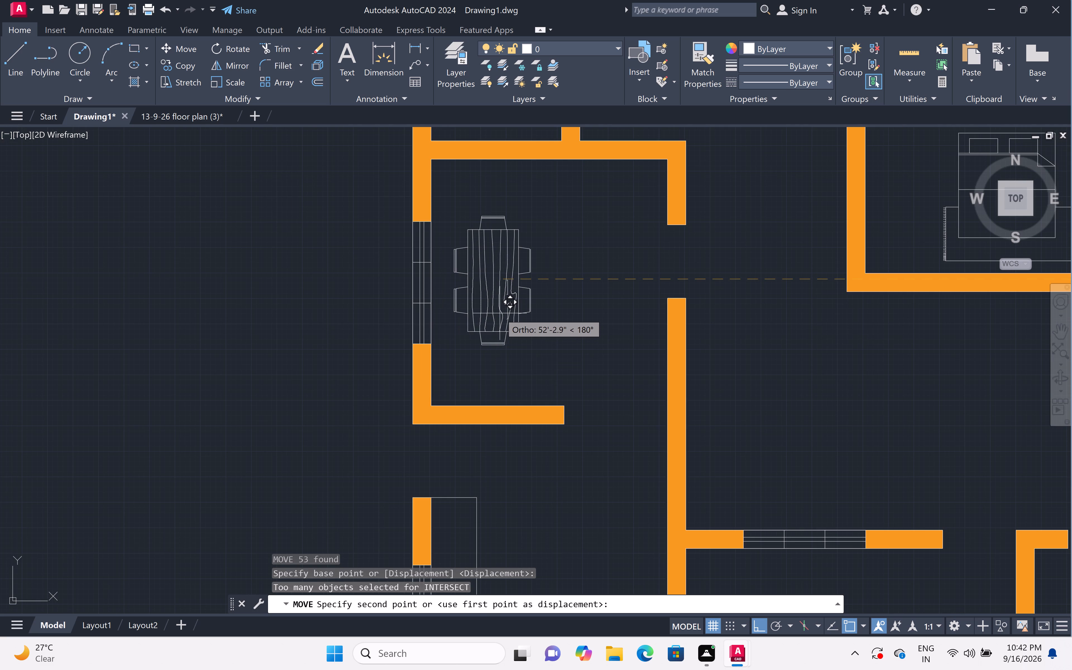
left_click(511, 313)
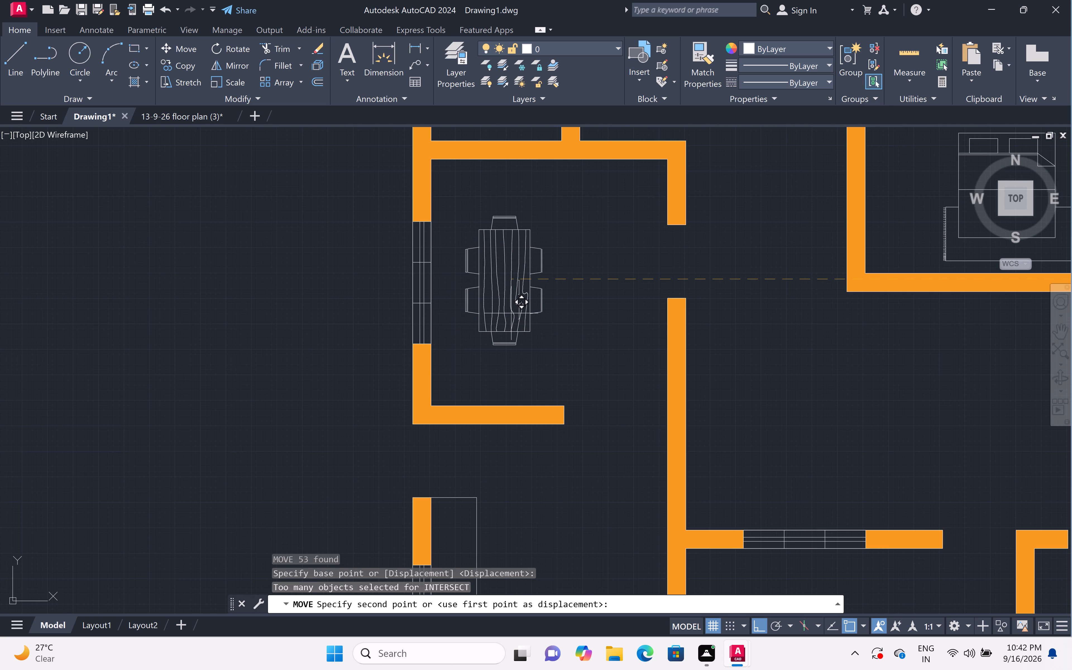
Rotate the WC fixture outside the plan 90° about the midpoint of its flat back, so its rounded end points up.
scroll(662, 305, "down", 1)
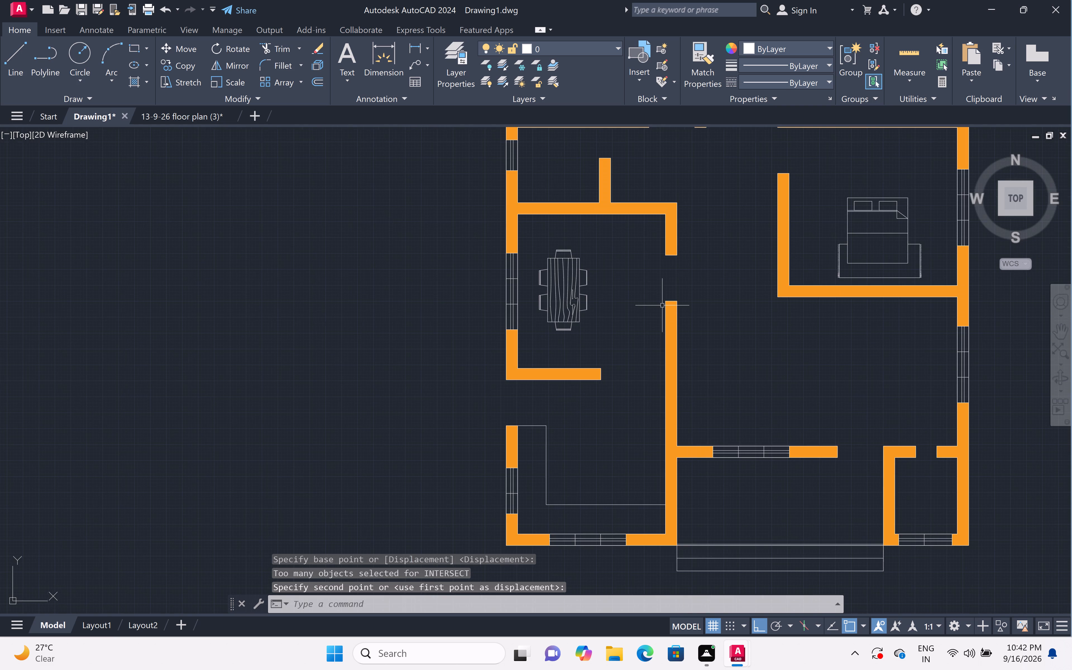
scroll(662, 305, "down", 3)
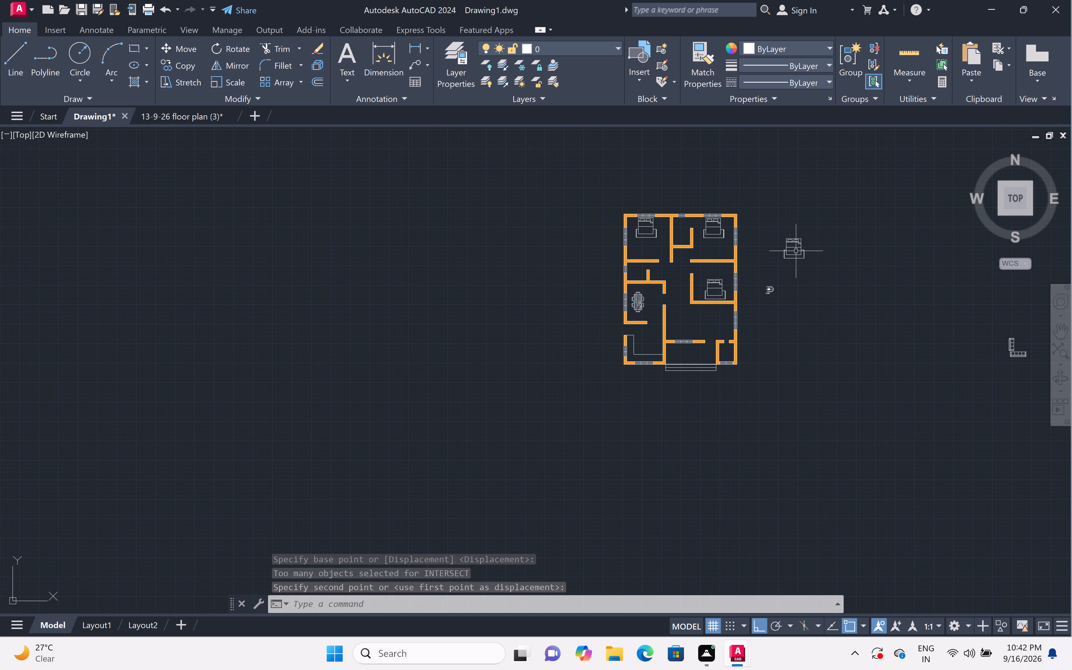
scroll(768, 281, "up", 2)
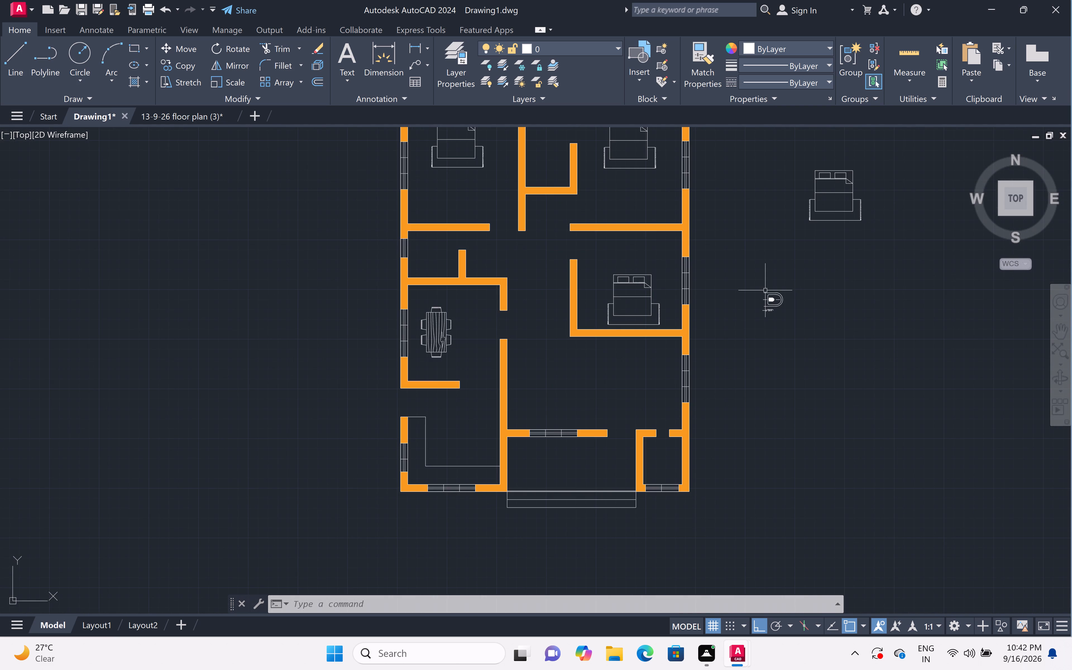
left_click(792, 286)
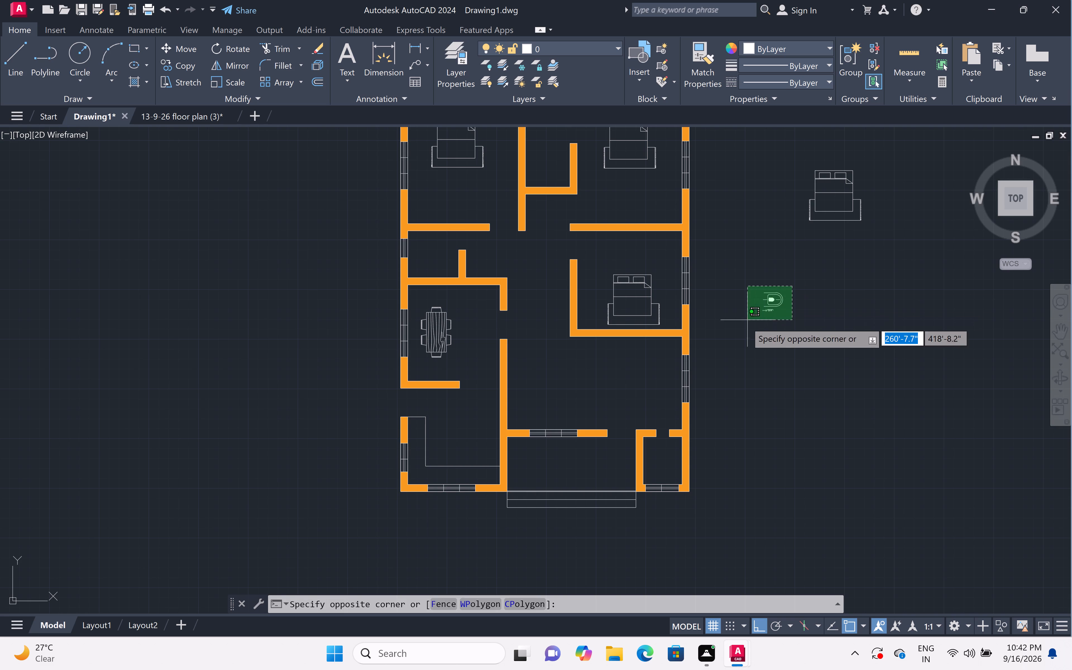
left_click(744, 324)
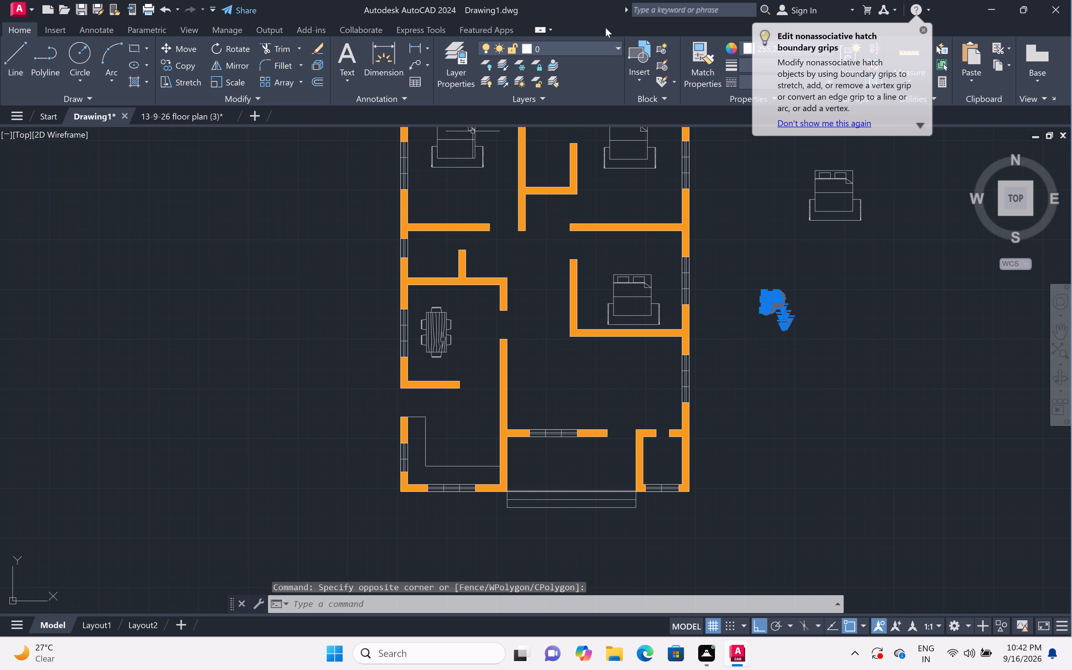
left_click(247, 43)
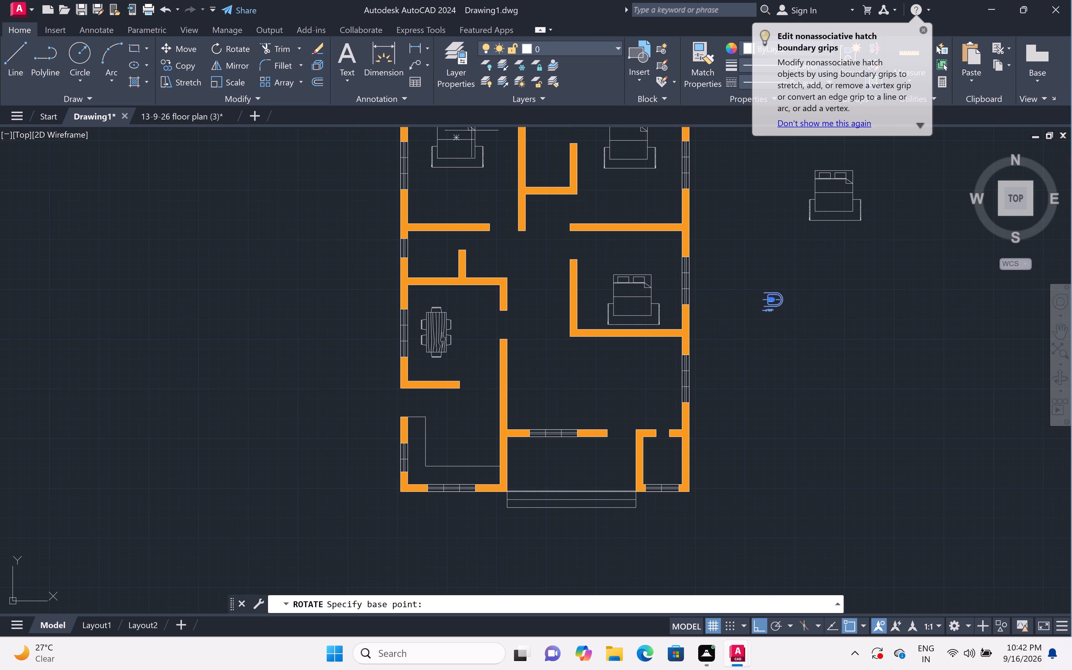
scroll(784, 285, "up", 2)
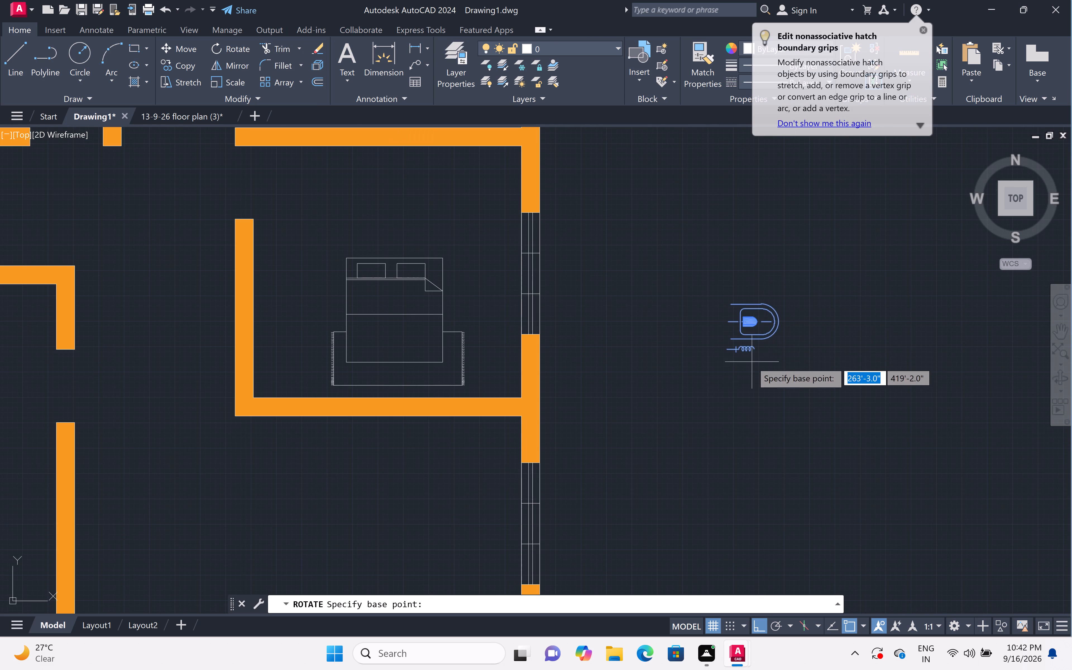
left_click(732, 323)
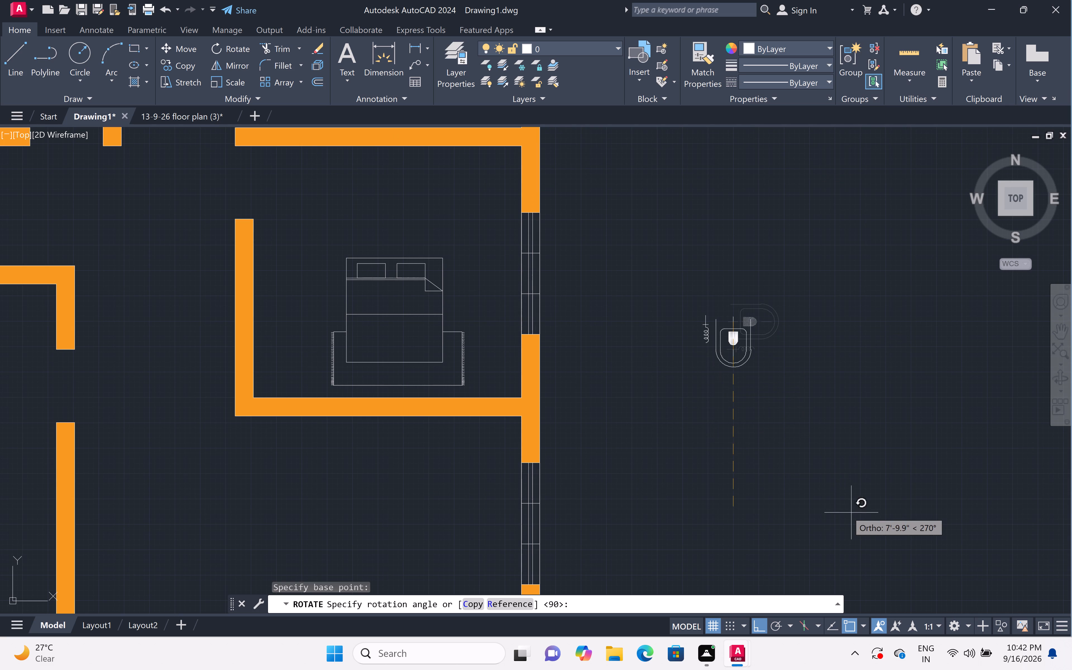
left_click(710, 217)
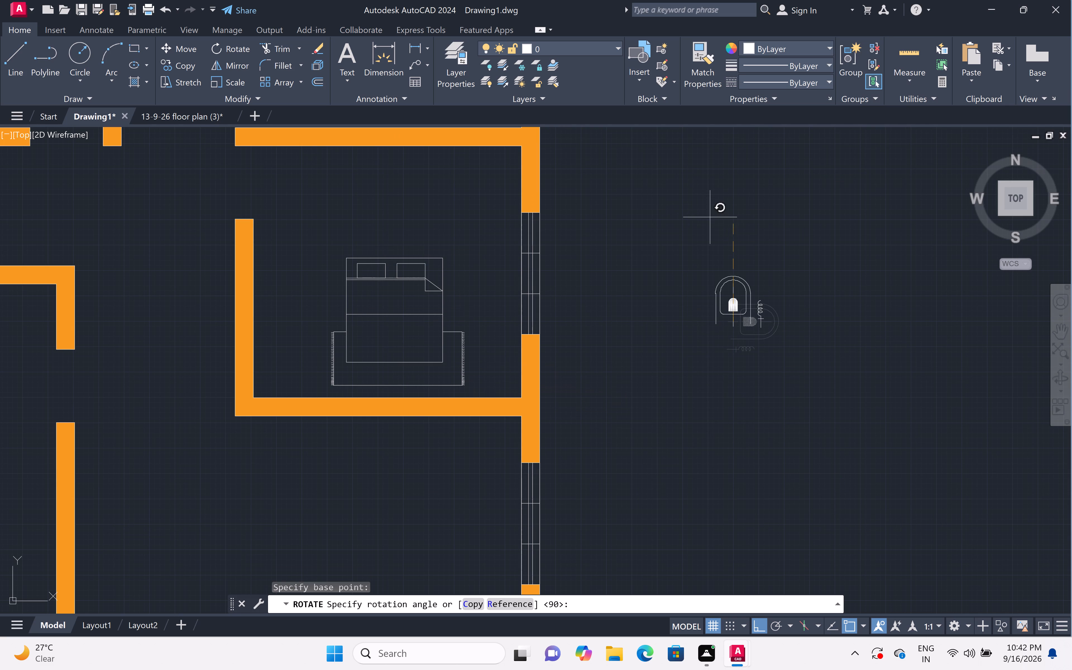
Copy the WC fixture, based at the midpoint of its flat back, with Ortho off into the small room above the dining room.
scroll(720, 238, "down", 1)
left_click(784, 250)
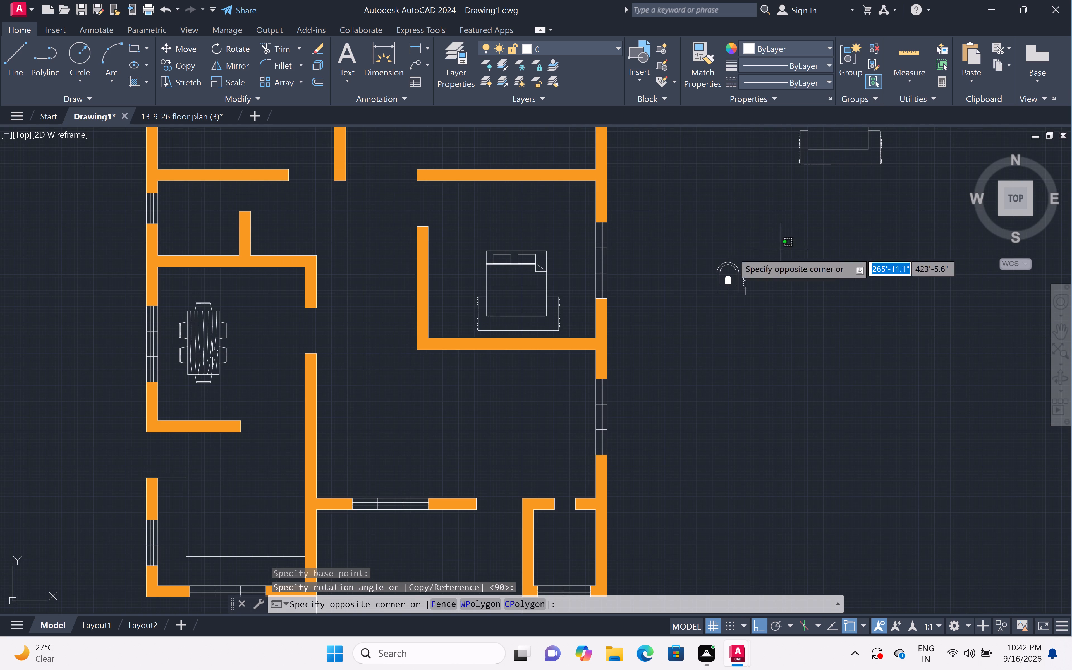
left_click(667, 342)
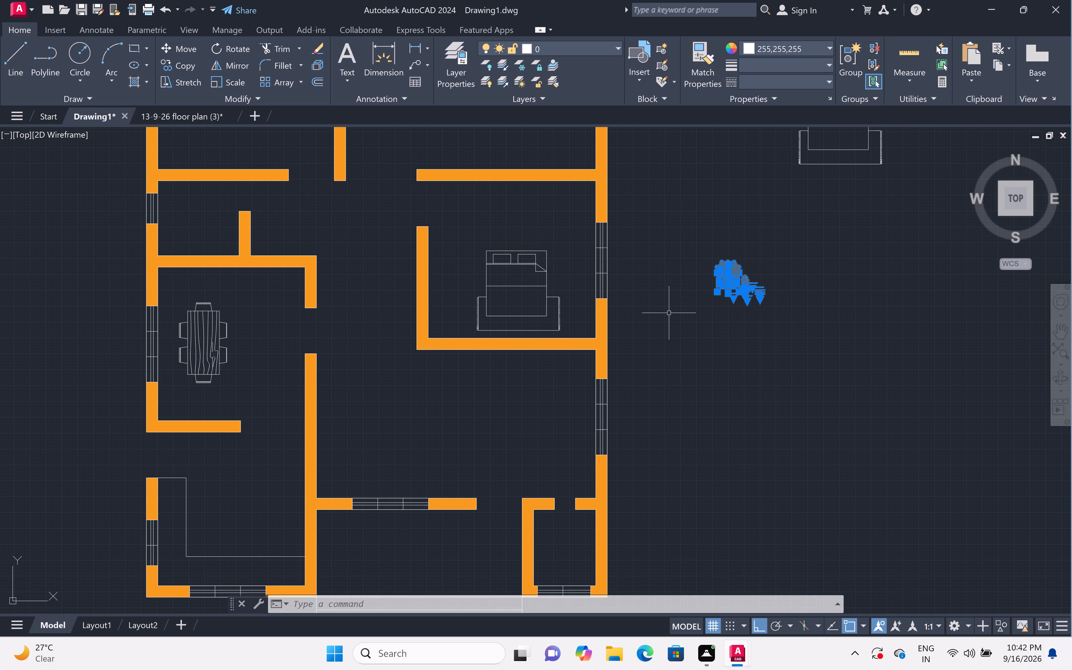
type("co")
key("space")
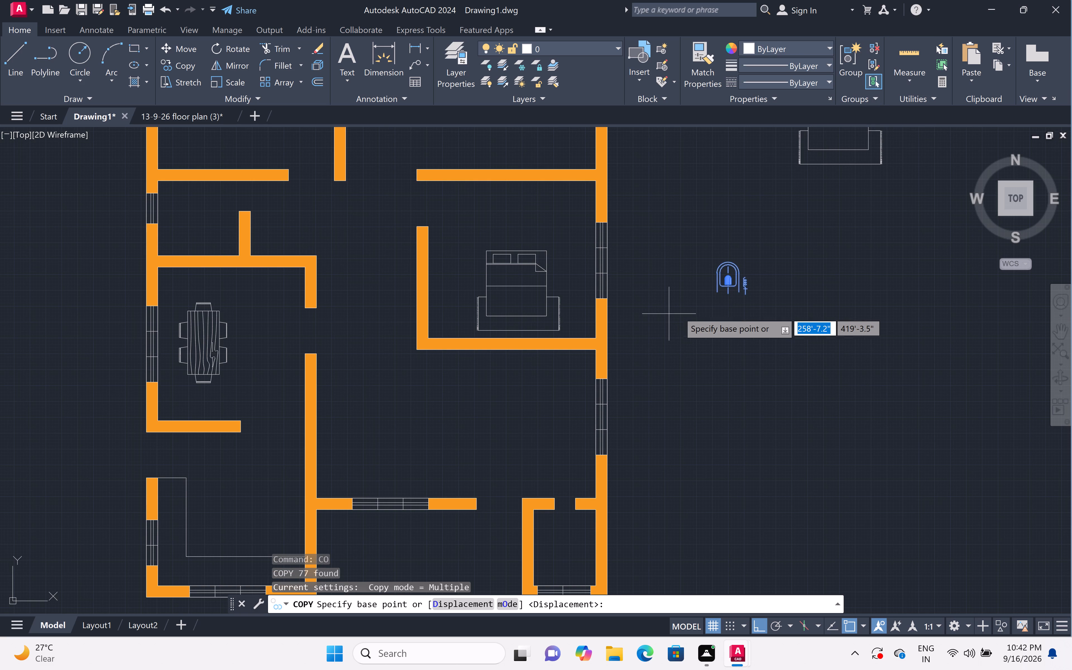
scroll(738, 285, "up", 2)
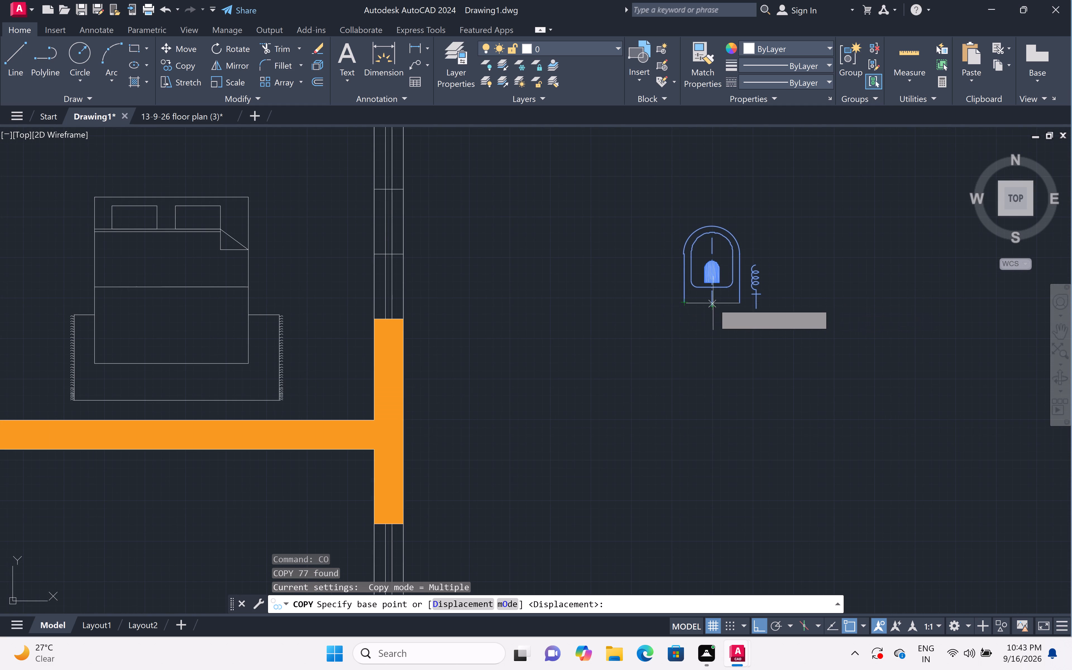
double_click(713, 303)
scroll(300, 272, "down", 4)
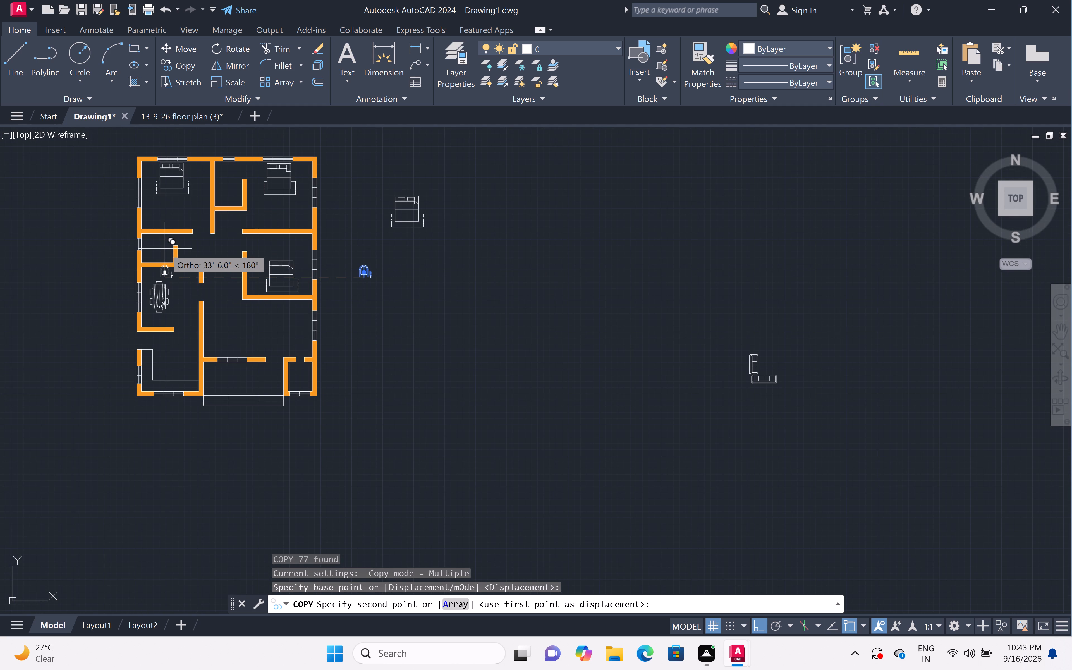
key("F8")
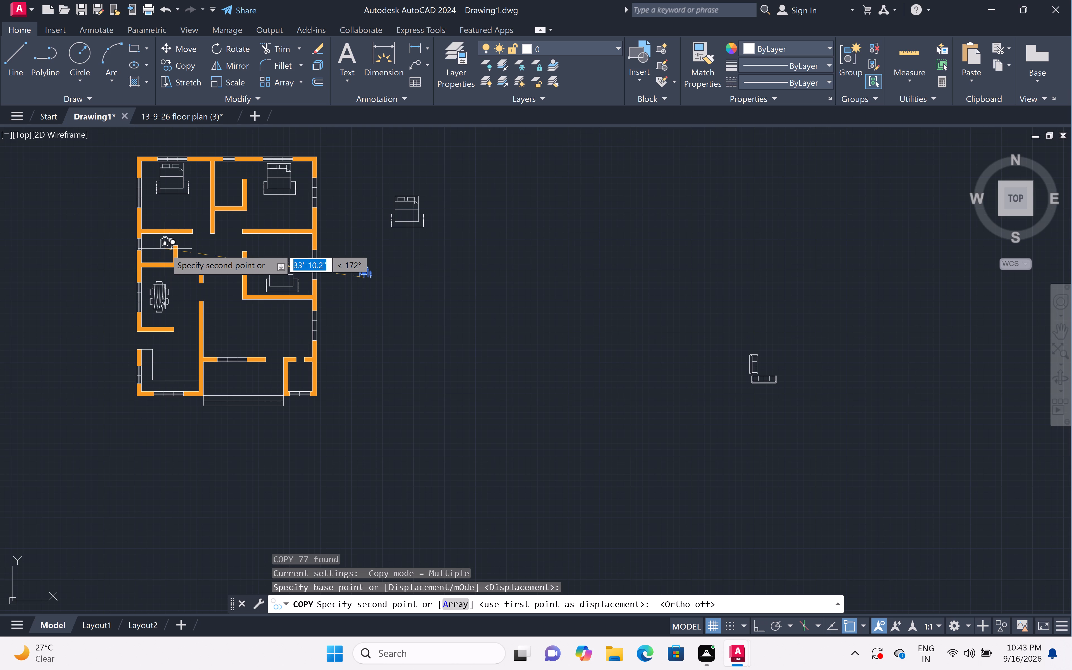
scroll(157, 258, "up", 3)
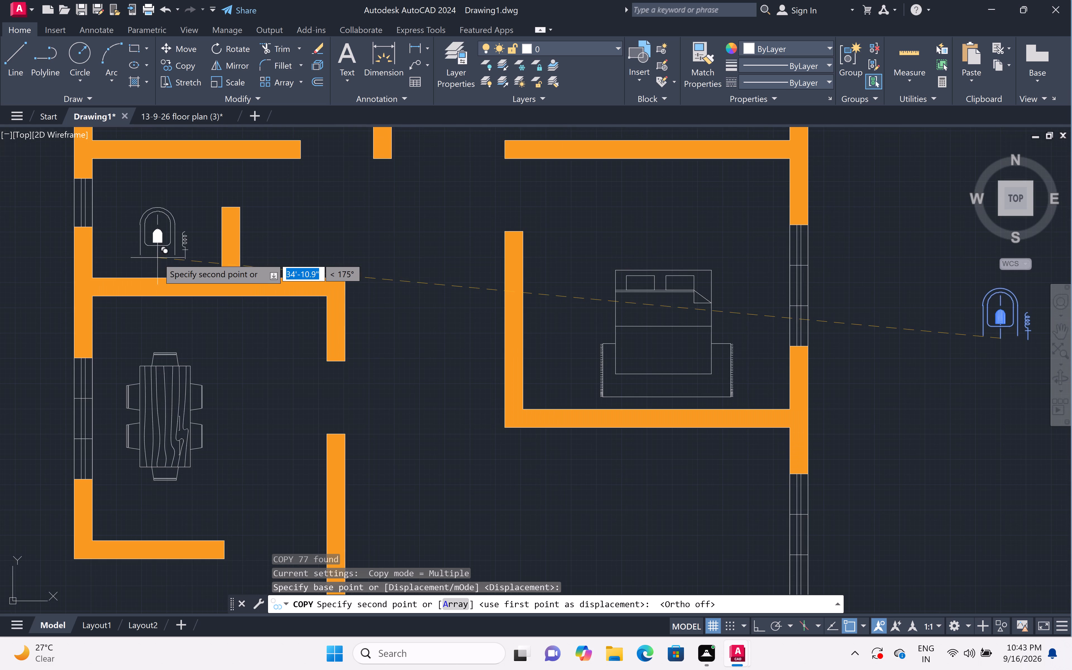
scroll(146, 270, "up", 3)
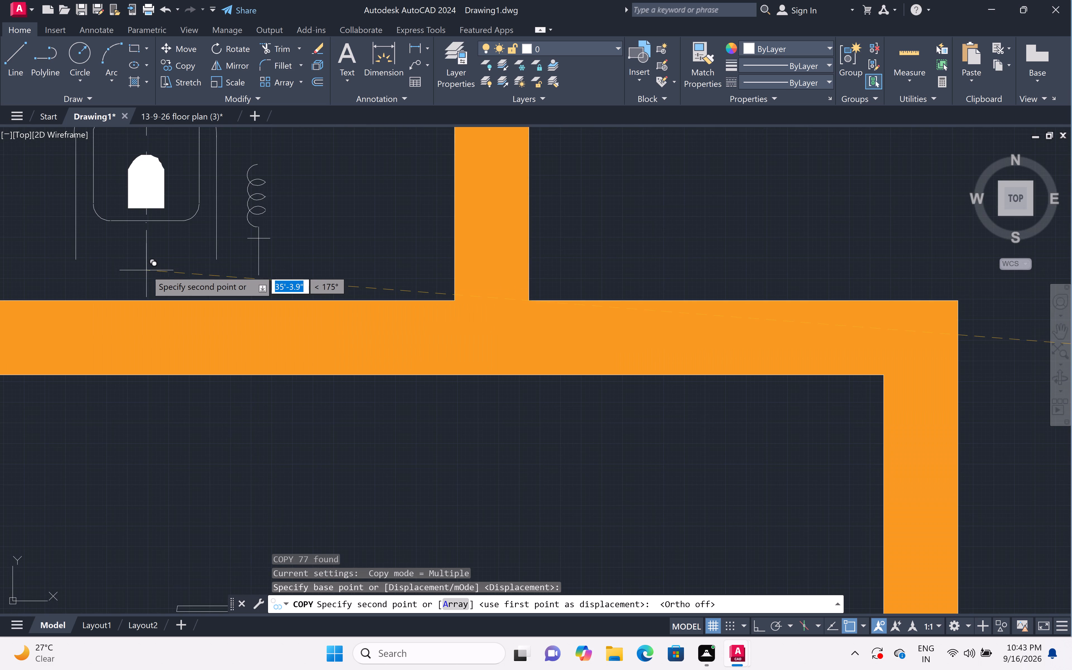
double_click(151, 286)
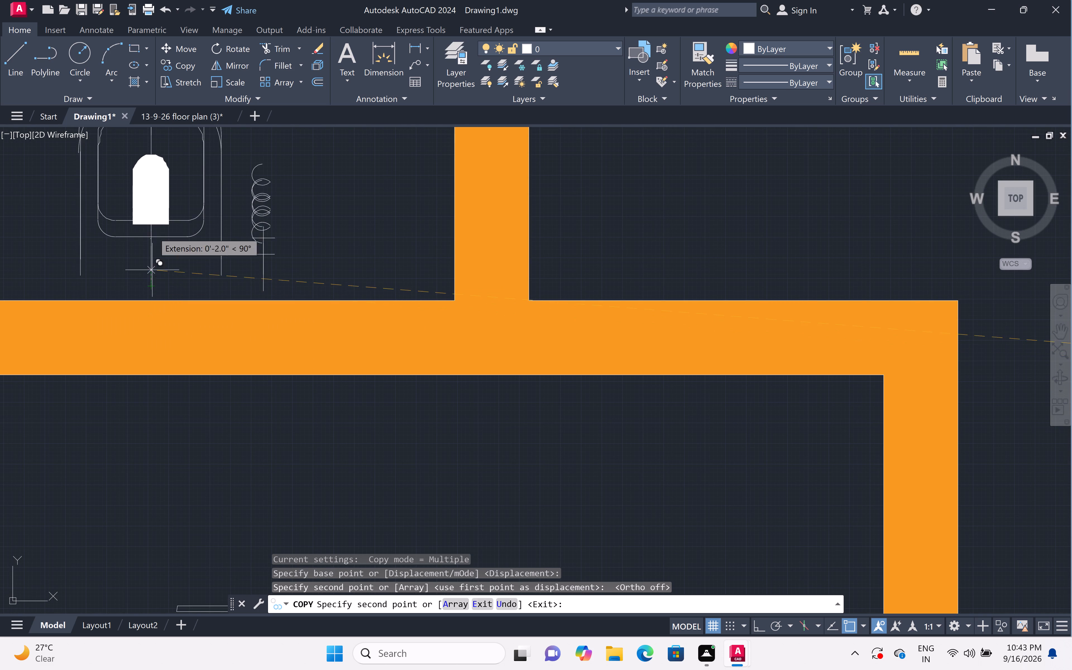
Place another copy of the WC in the small enclosure between the two upper bedrooms, with its back near the lower wall.
scroll(153, 232, "down", 6)
scroll(224, 169, "up", 2)
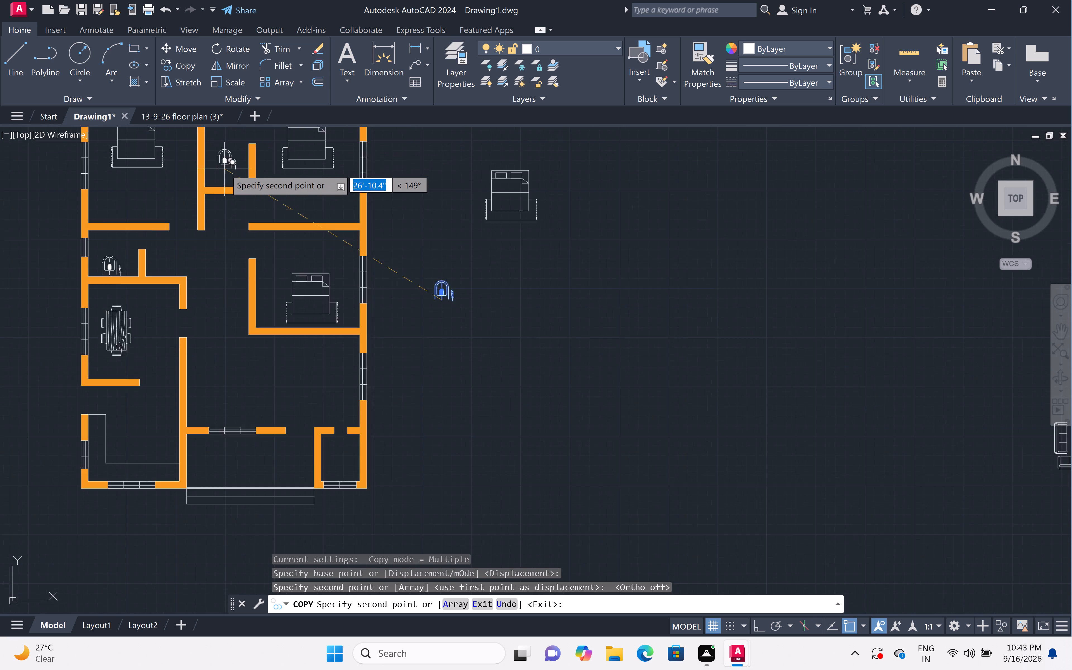
scroll(224, 169, "up", 3)
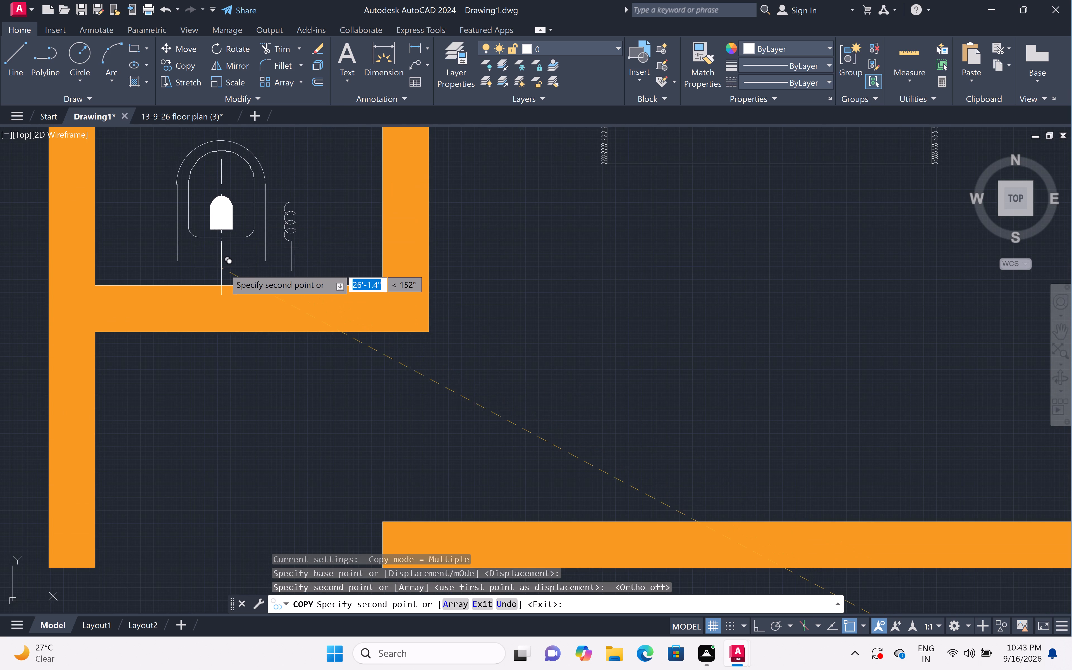
left_click(222, 277)
scroll(268, 246, "down", 5)
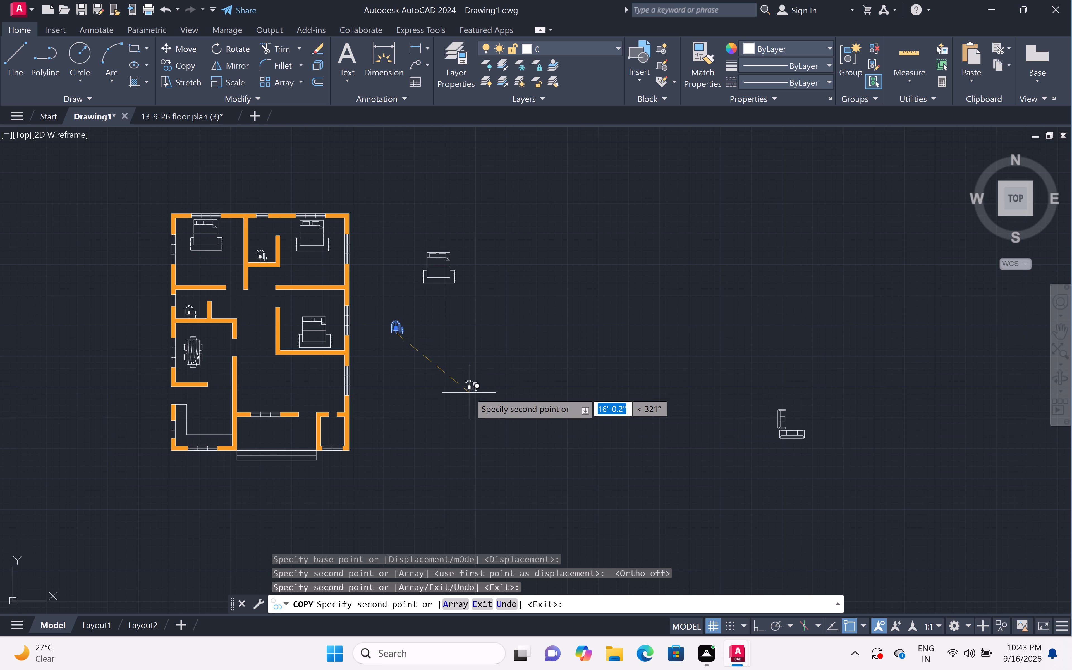
key("Escape")
Move the two sofas from far outside the plan to just outside the right-hand outer wall, below the spare WC.
scroll(554, 379, "down", 2)
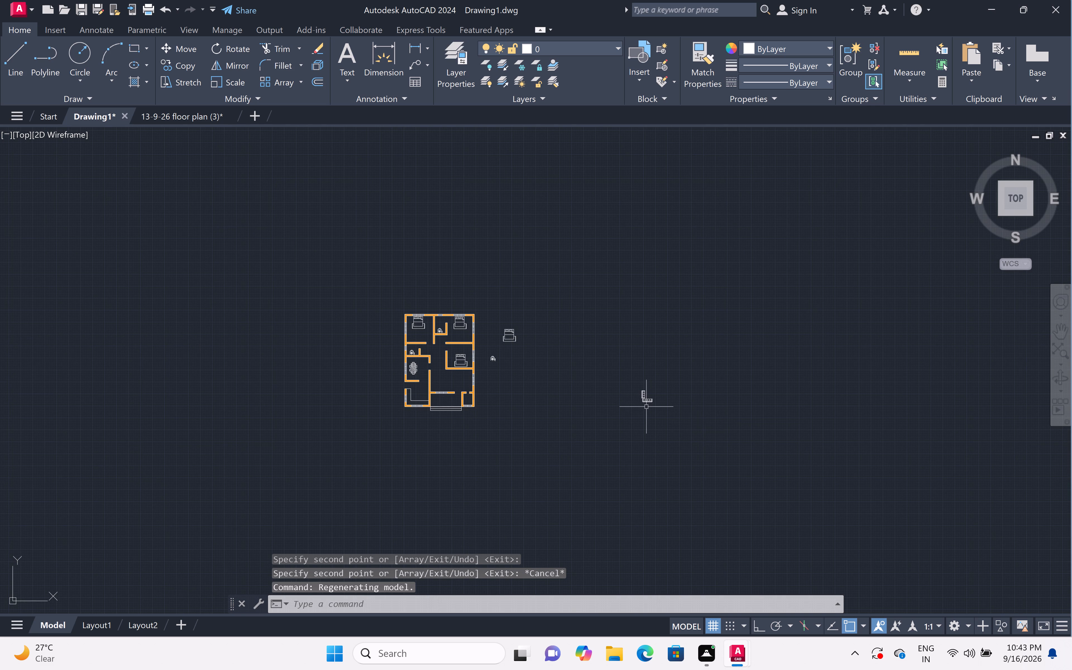
scroll(646, 407, "up", 3)
left_click(761, 280)
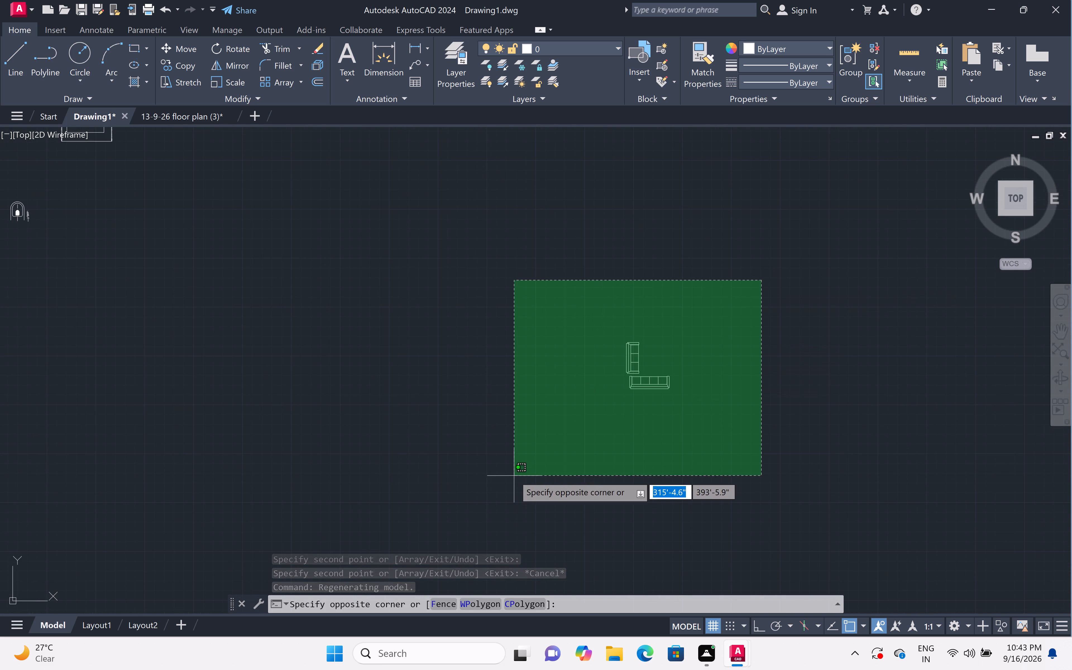
left_click(513, 476)
type("m")
key("space")
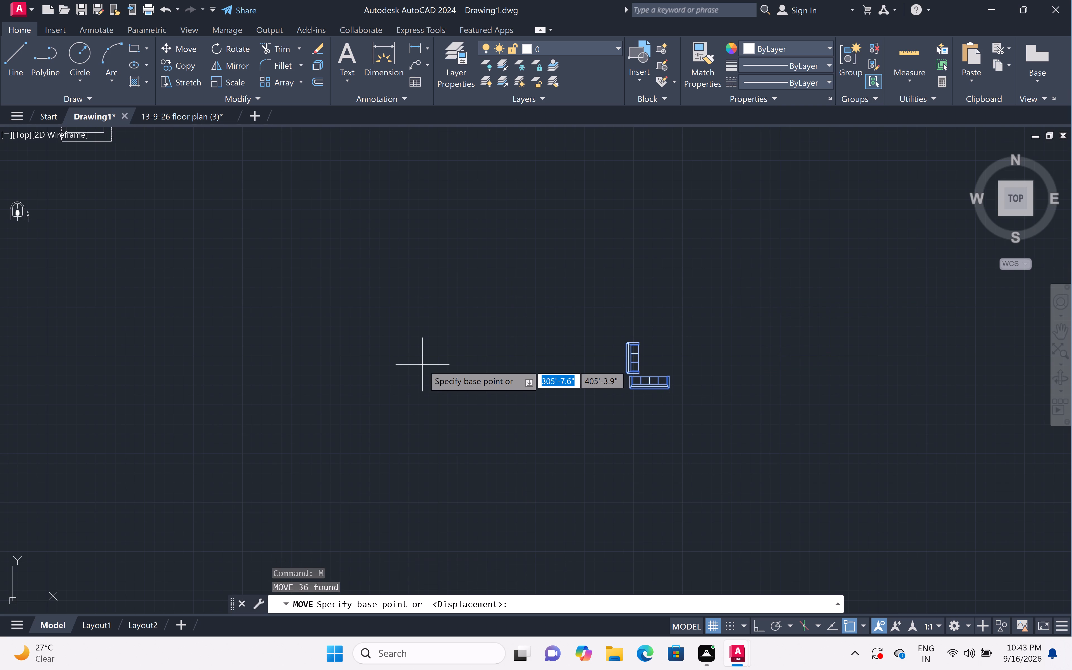
left_click(654, 385)
scroll(376, 365, "down", 4)
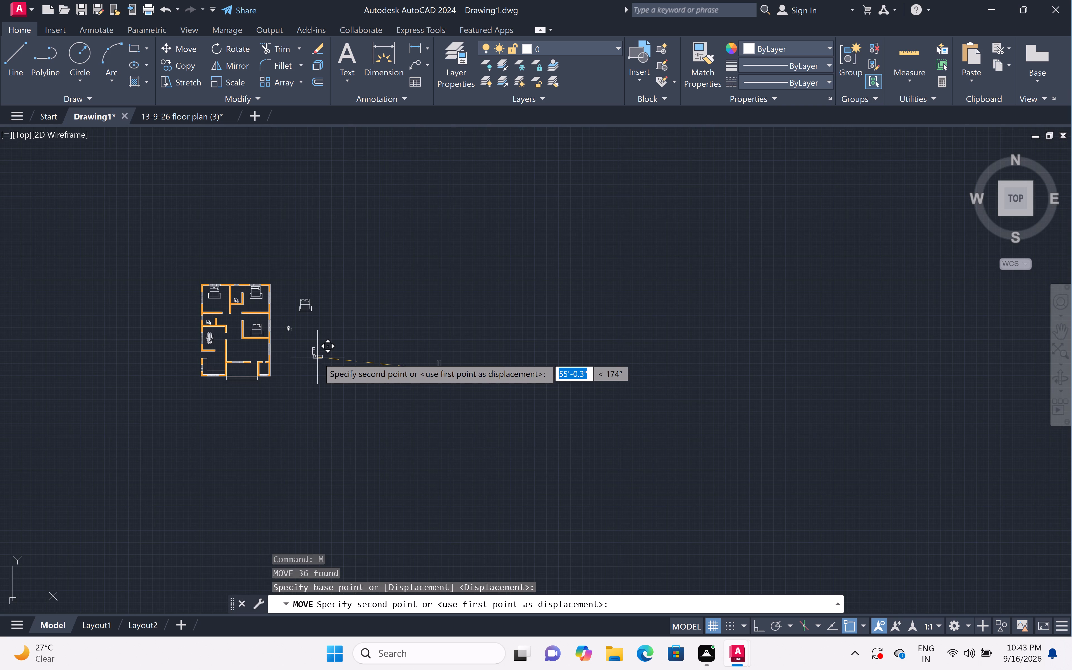
scroll(302, 355, "up", 4)
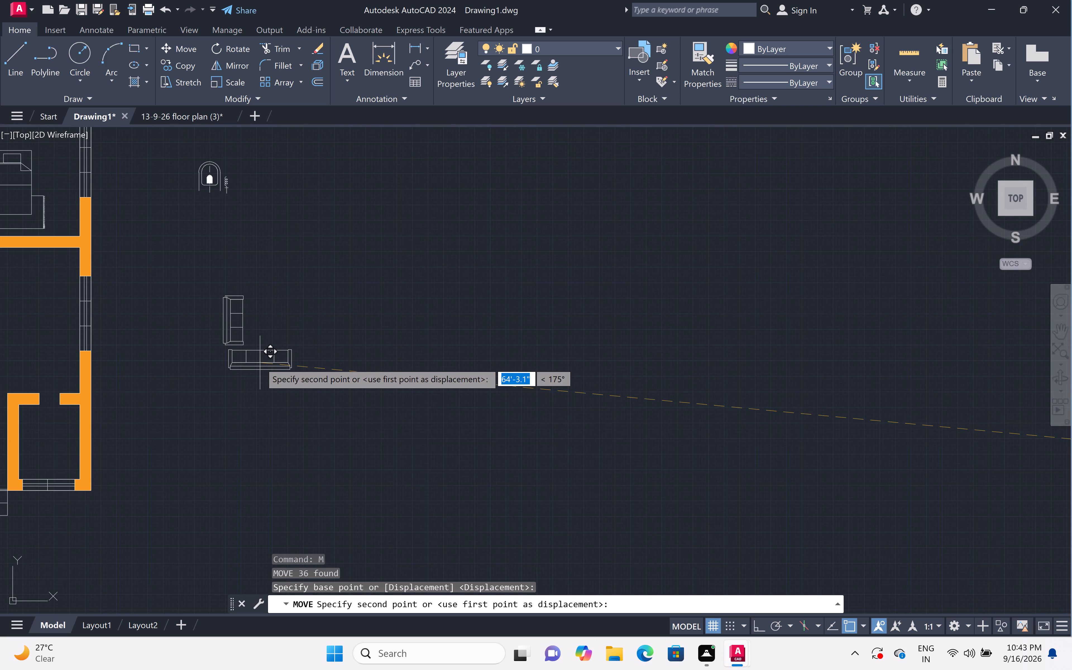
triple_click(260, 363)
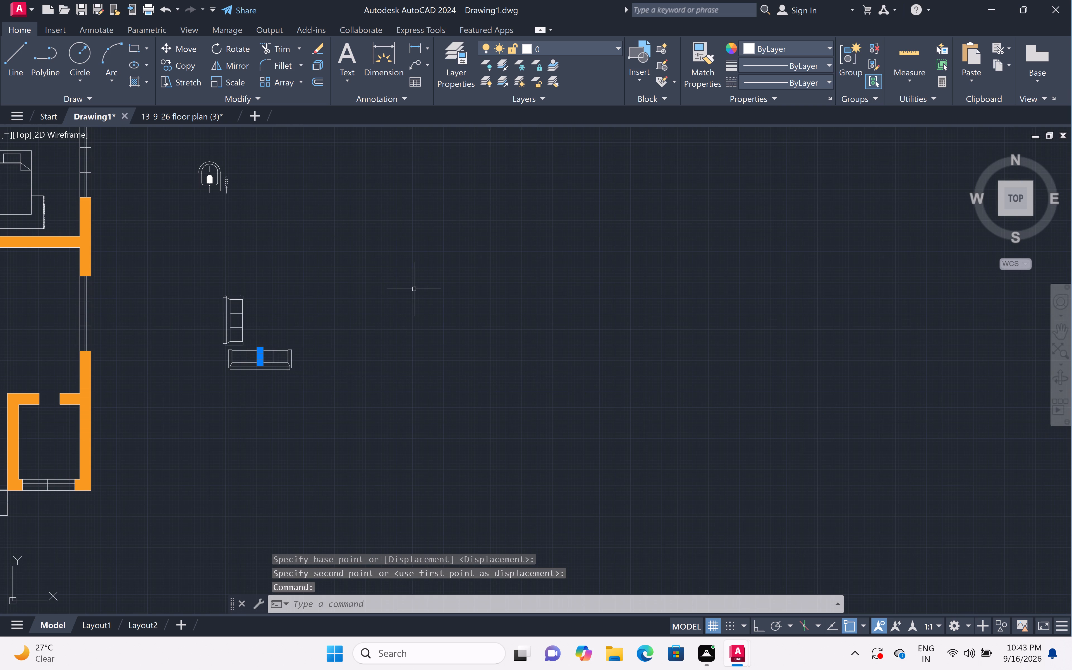
key("Escape")
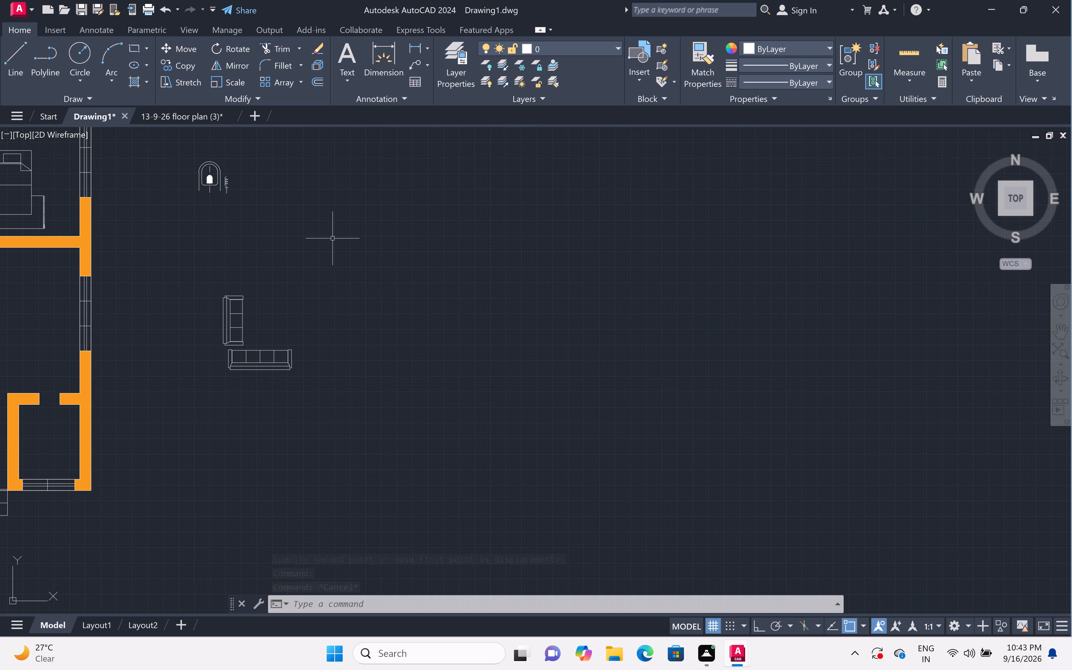
Rotate the two sofas 90° counter-clockwise with Ortho on, using the middle of the horizontal sofa as the base point.
left_click(359, 246)
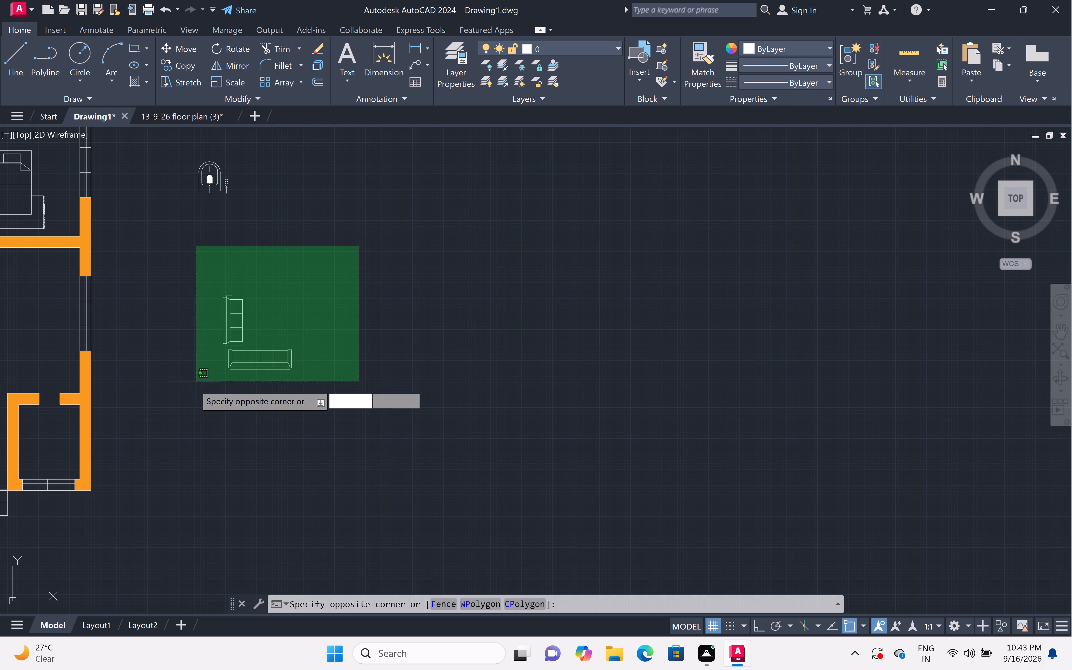
left_click(180, 428)
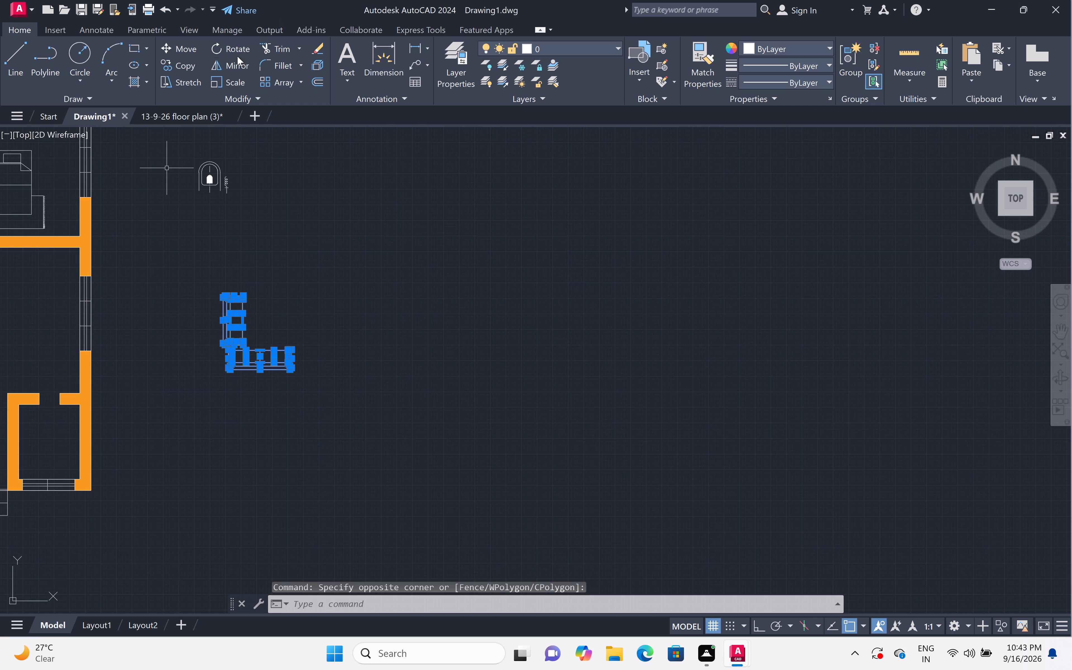
left_click(236, 46)
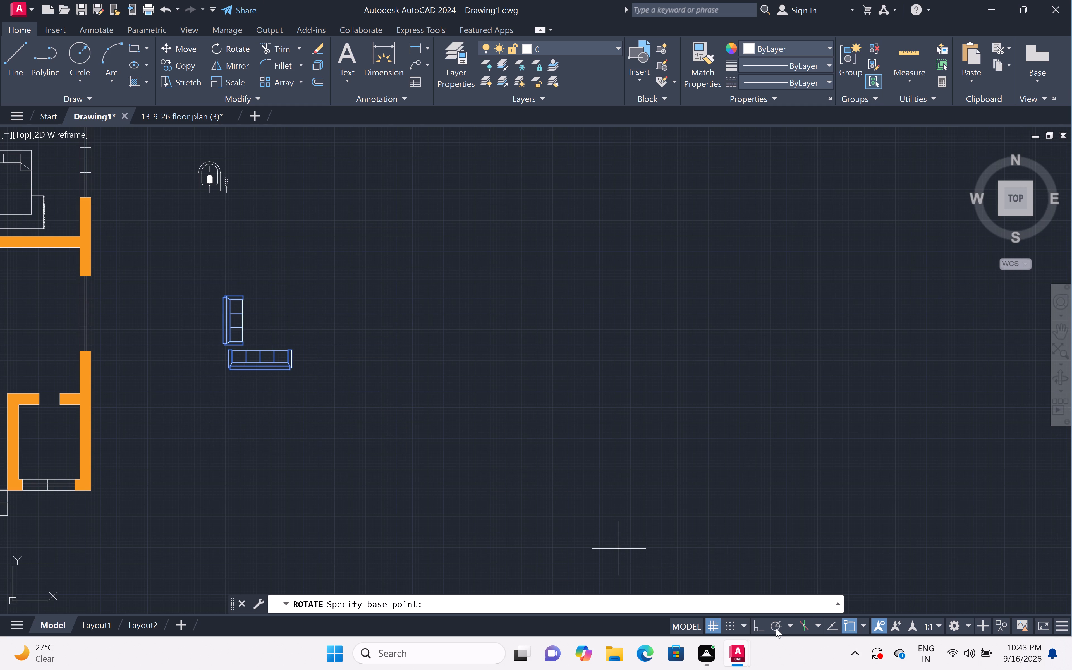
left_click(761, 629)
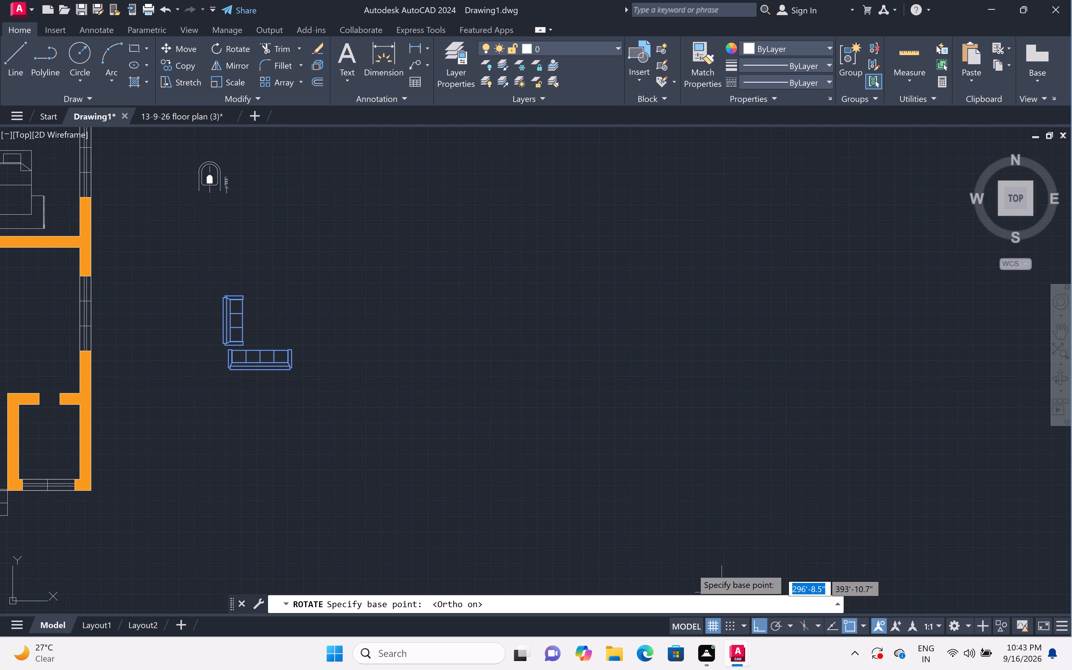
left_click(273, 368)
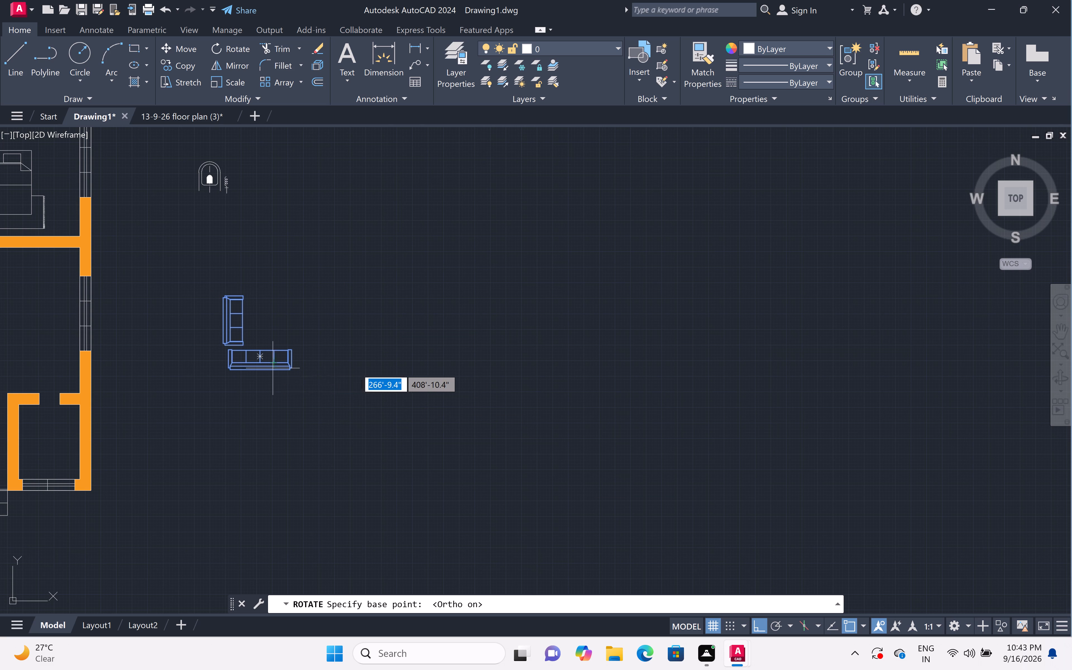
left_click(360, 257)
Rotate both sofas another 90° counter-clockwise about a point on the vertical sofa, so the longer sofa lies horizontally on top.
scroll(360, 259, "down", 3)
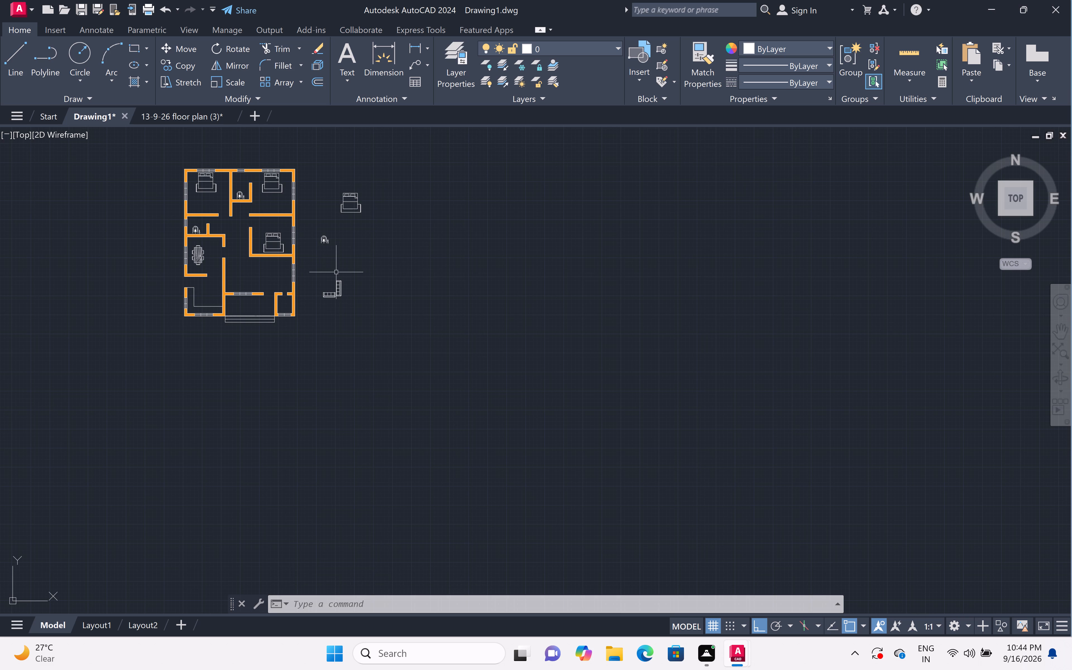
scroll(324, 274, "up", 3)
scroll(384, 288, "down", 1)
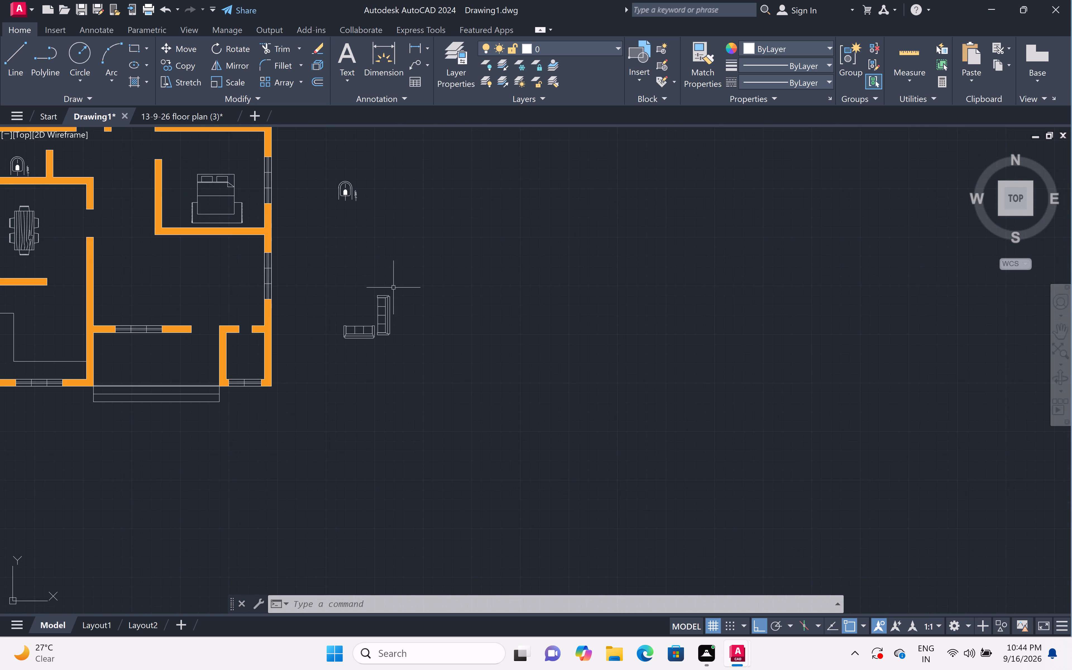
left_click(402, 288)
left_click(290, 371)
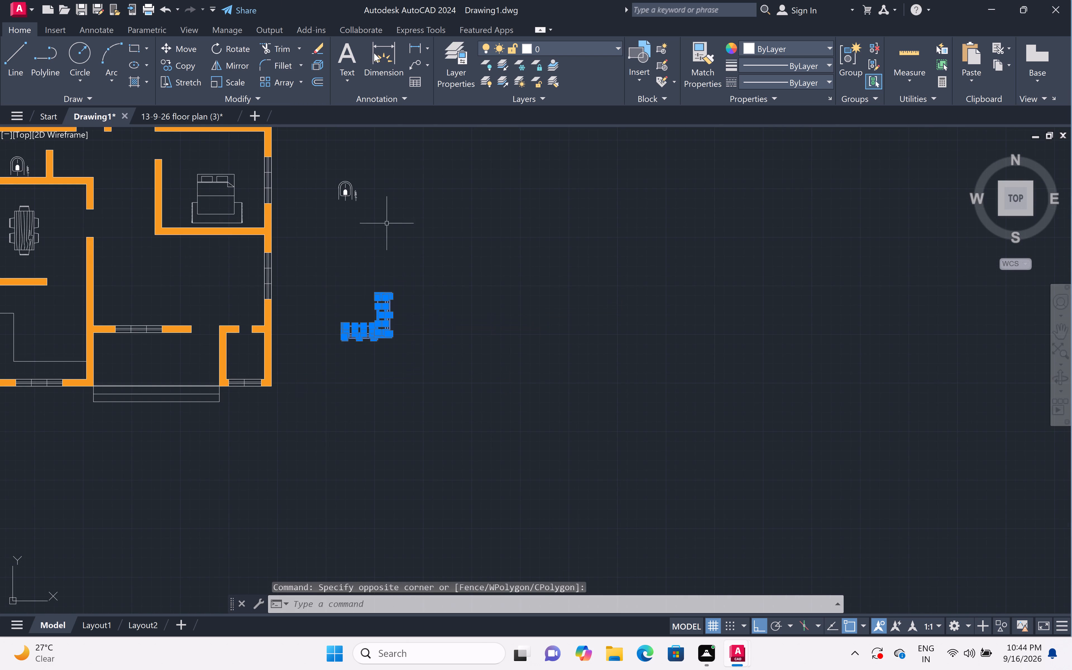
double_click(241, 51)
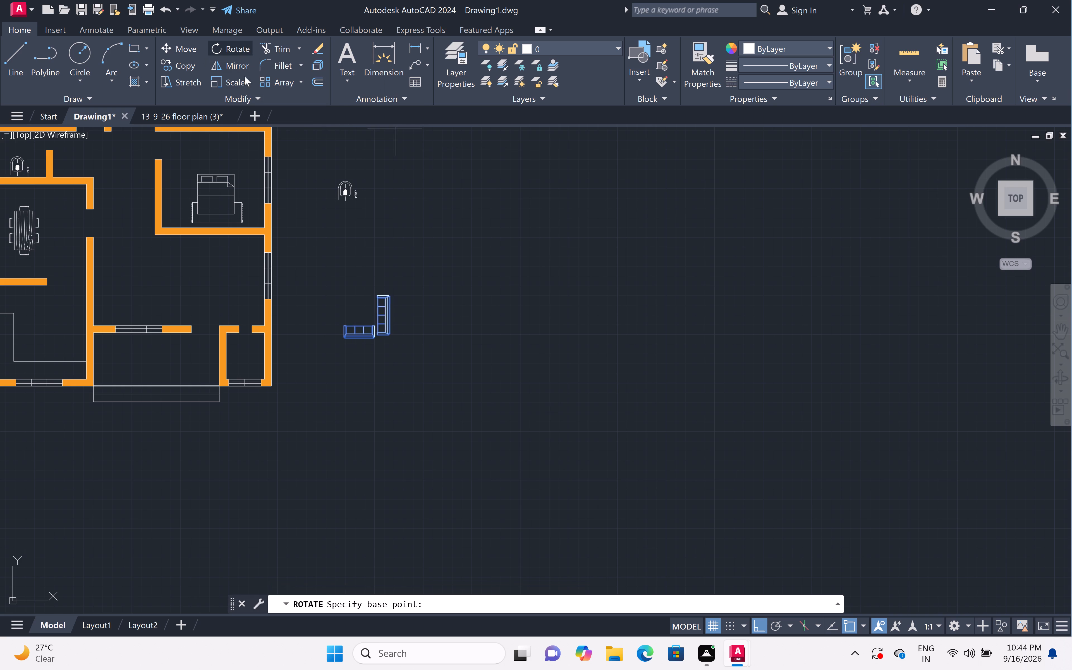
left_click(381, 324)
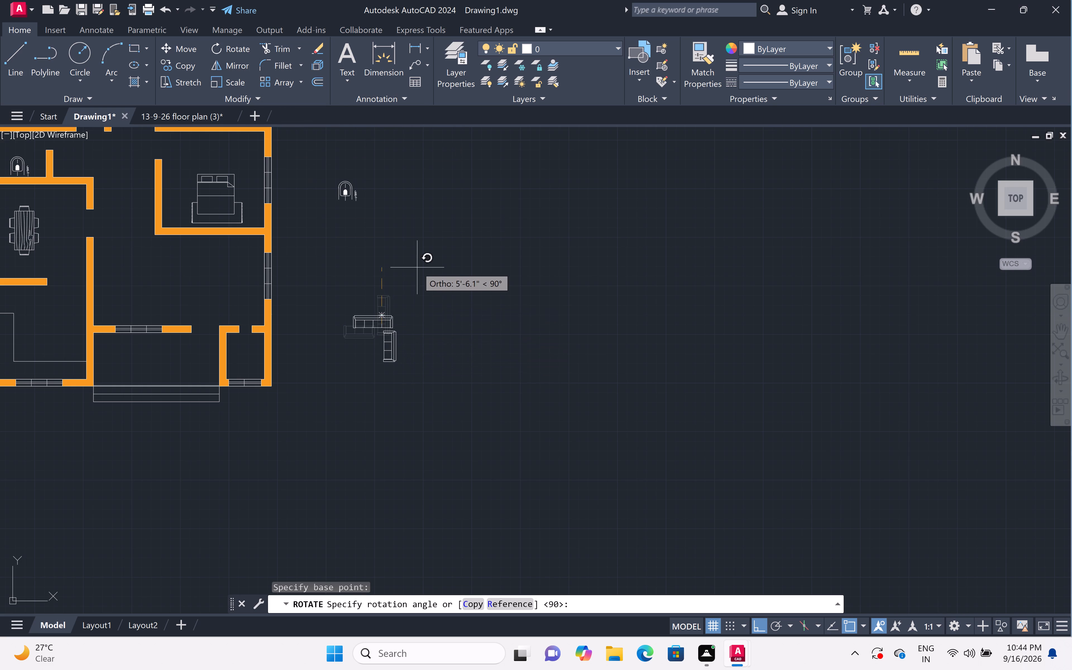
left_click(378, 219)
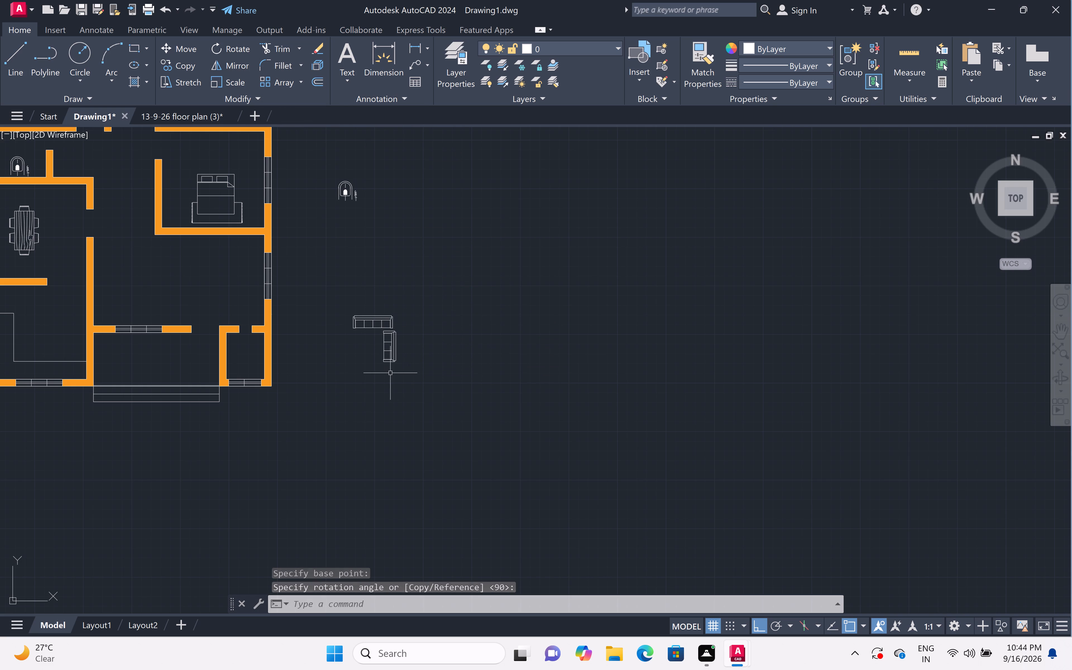
Move both sofas with Ortho off into the living room's upper-right corner, the longer one backed just below the middle-right bedroom's lower wall.
scroll(355, 362, "up", 1)
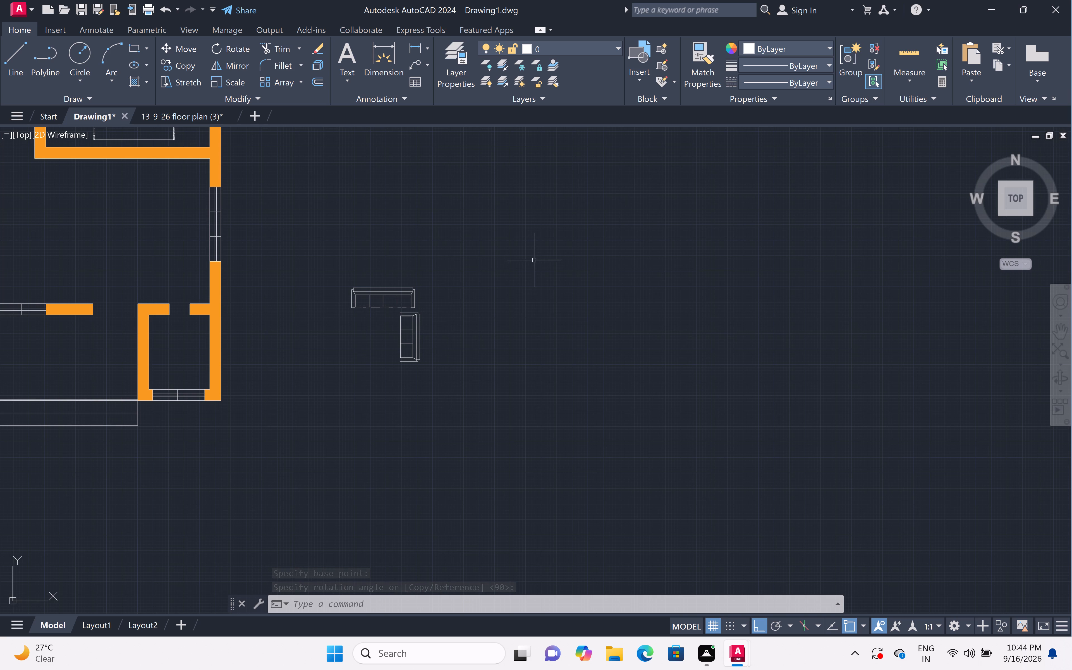
left_click(487, 260)
left_click(348, 389)
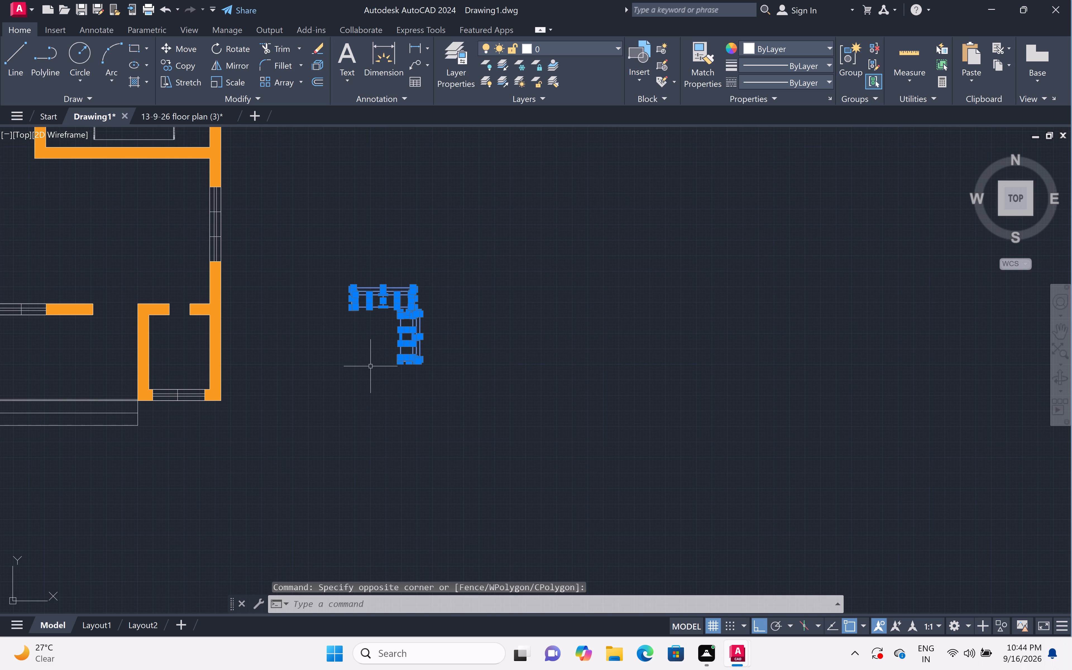
left_click(566, 218)
left_click(331, 395)
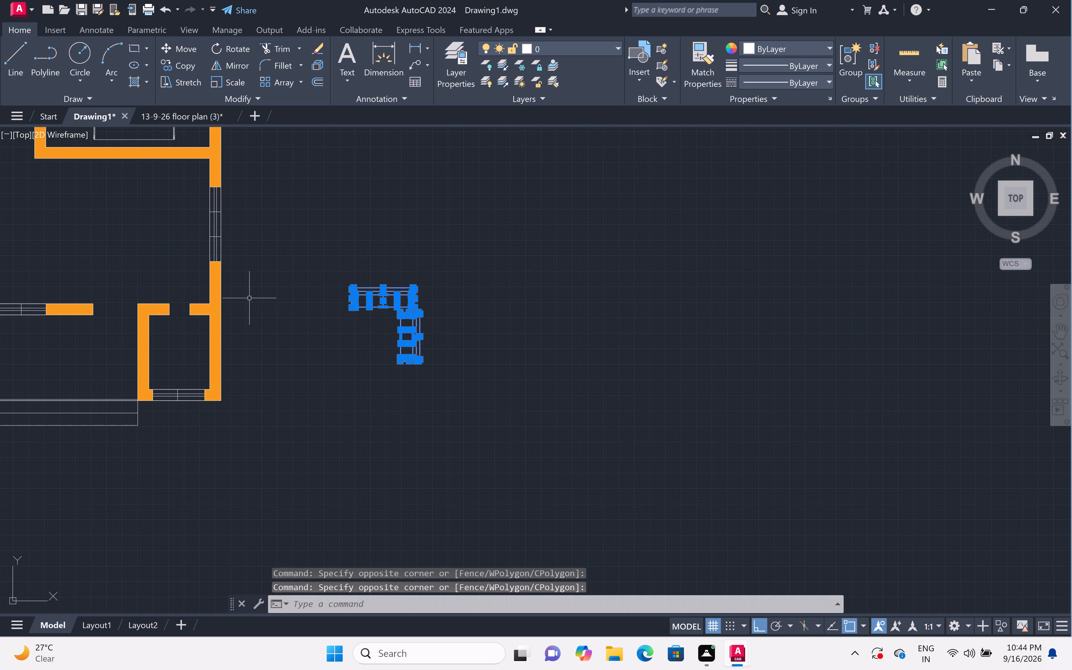
left_click(249, 298)
key("m")
key("space")
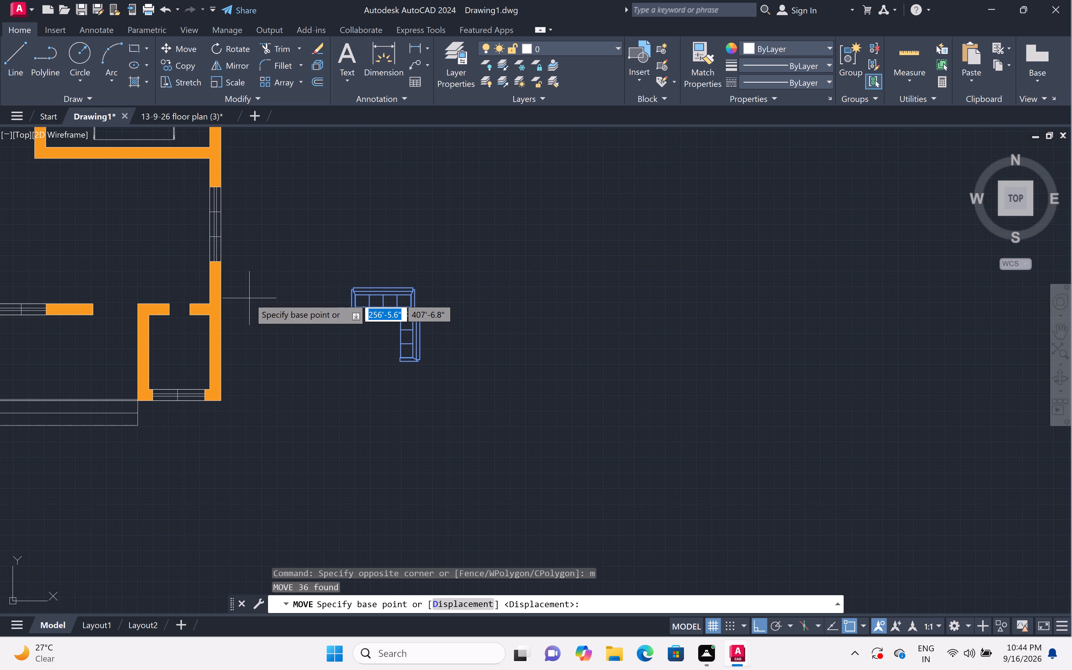
left_click(382, 283)
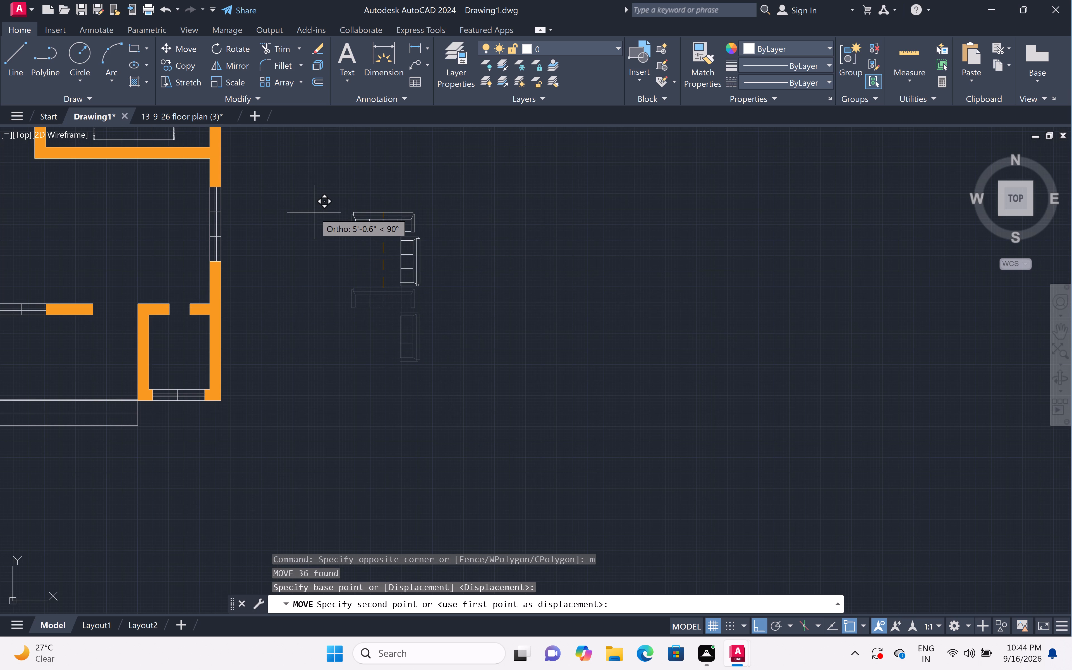
key("F8")
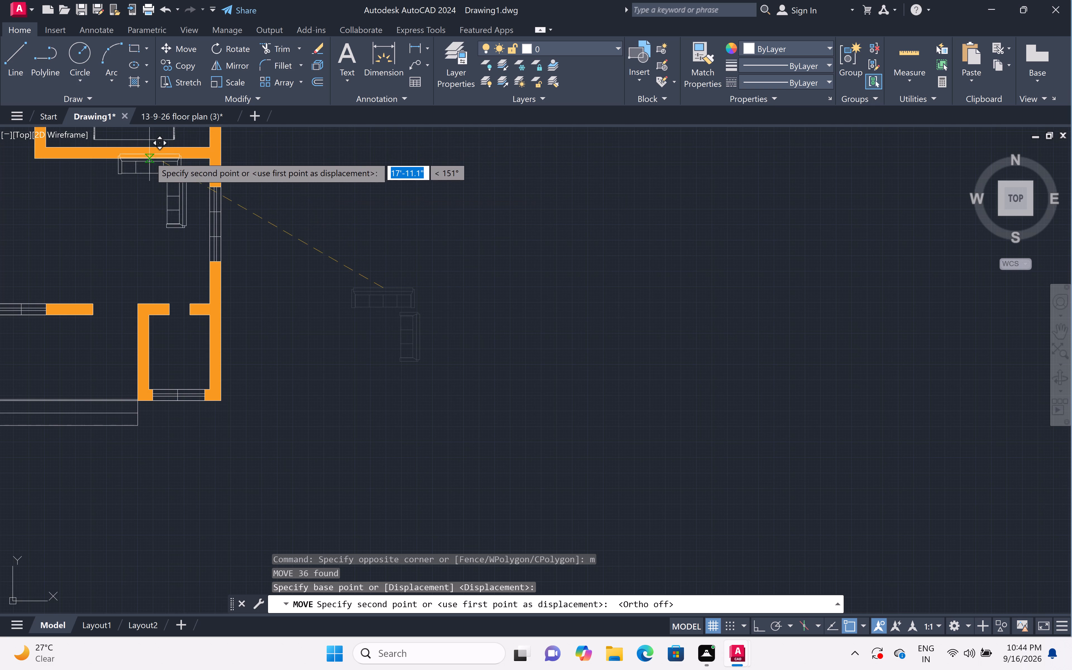
scroll(149, 163, "up", 2)
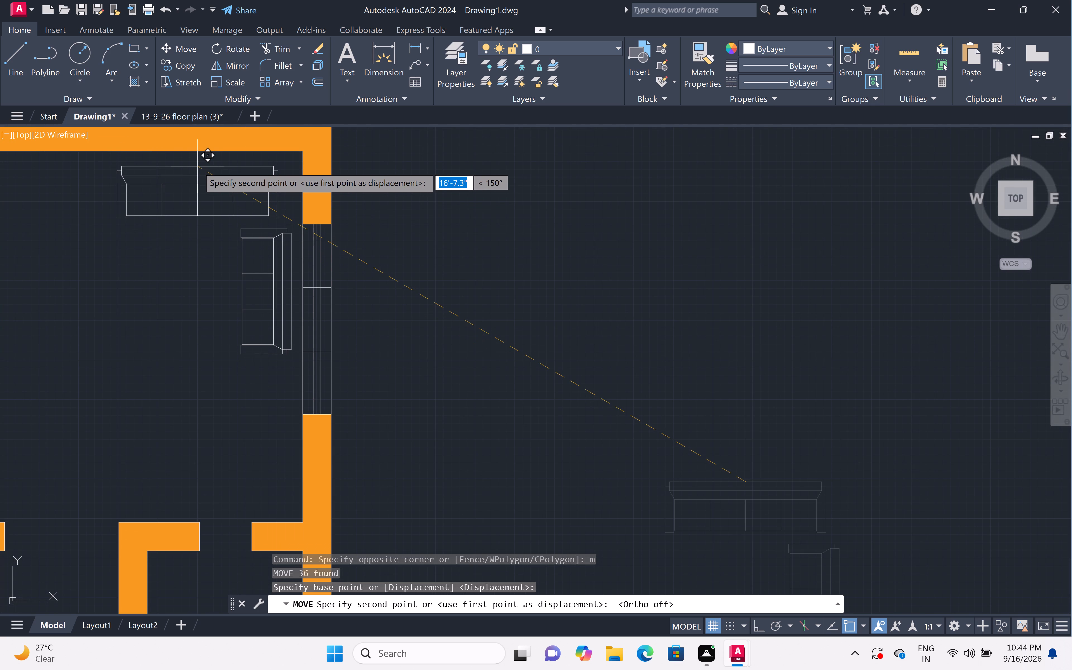
scroll(197, 166, "up", 3)
scroll(209, 158, "down", 1)
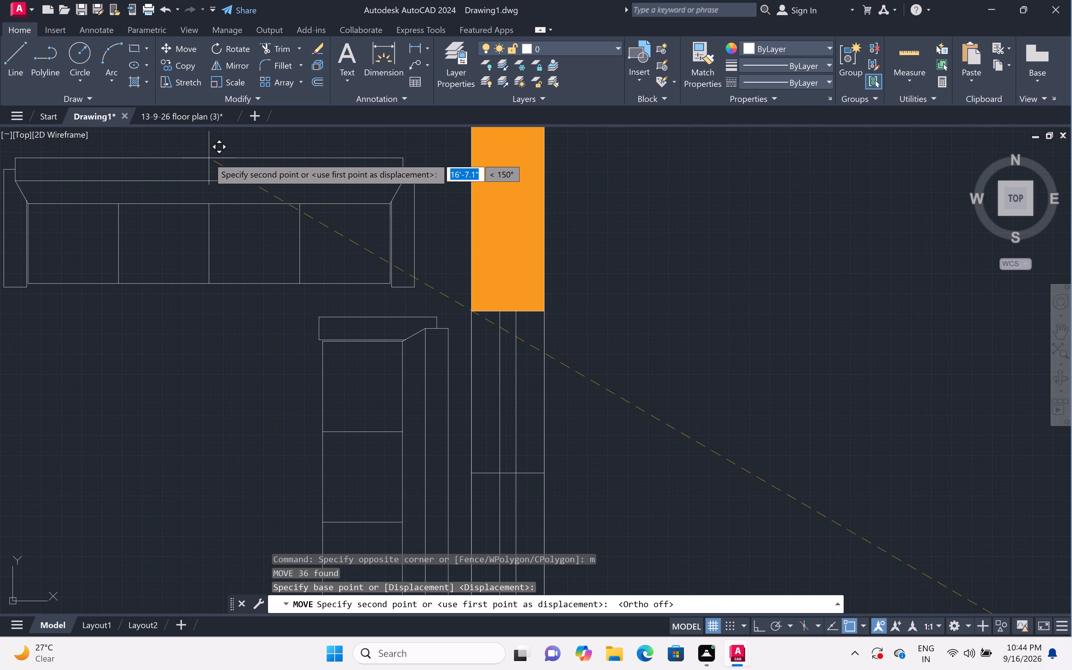
middle_click(209, 158)
middle_click_drag(209, 158, 206, 170)
middle_click_drag(203, 173, 200, 180)
middle_click_drag(194, 190, 190, 201)
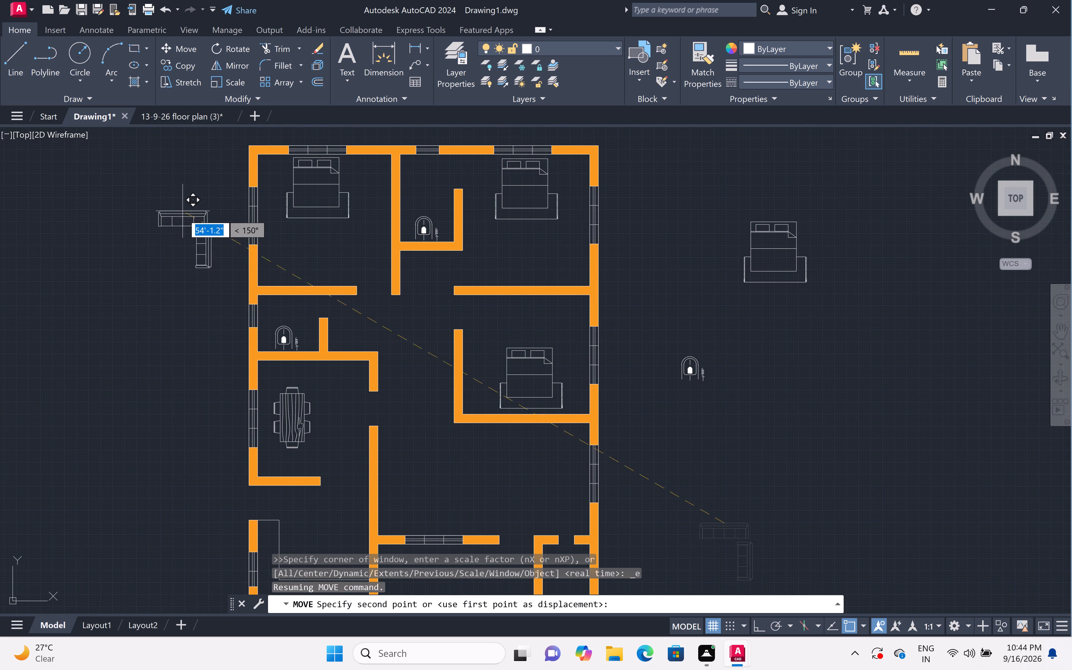
scroll(561, 435, "up", 1)
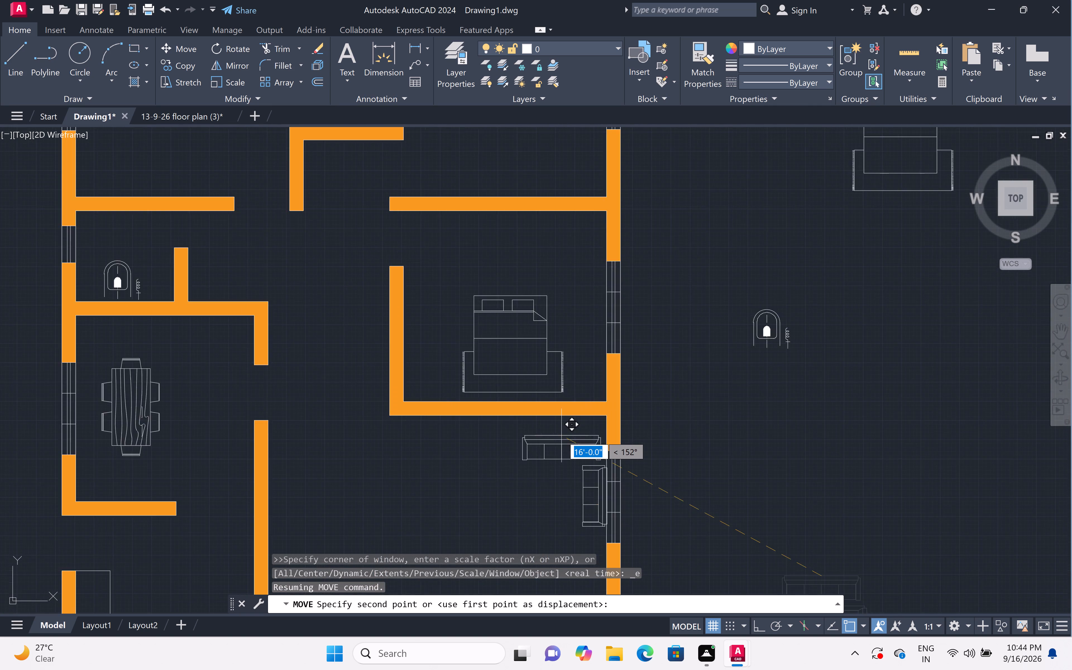
scroll(561, 435, "up", 3)
scroll(561, 435, "down", 1)
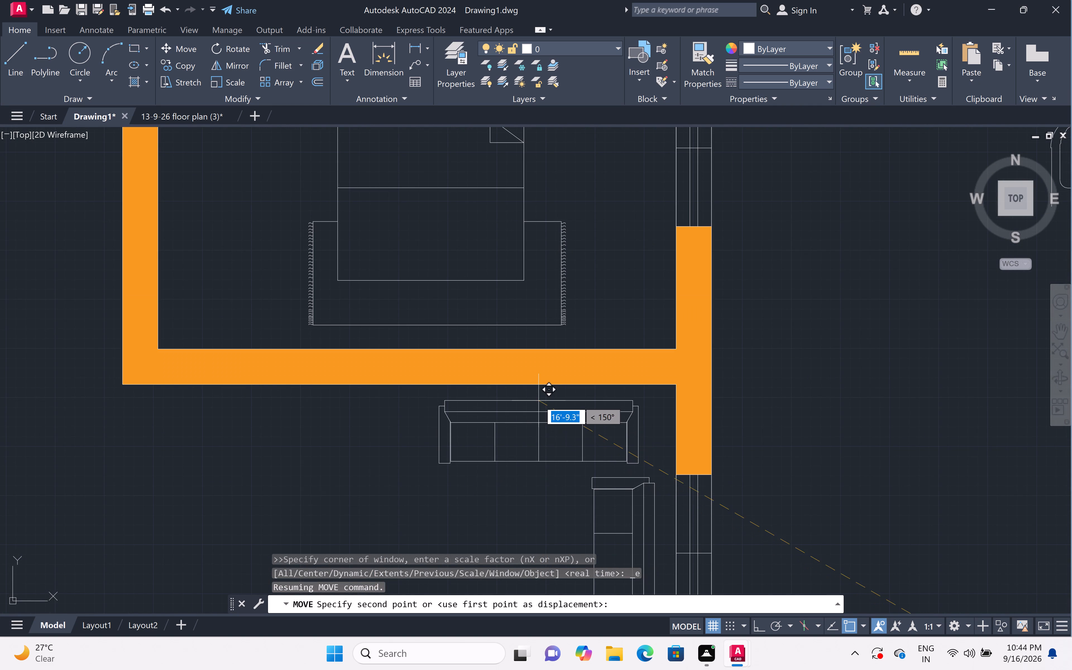
scroll(547, 399, "up", 4)
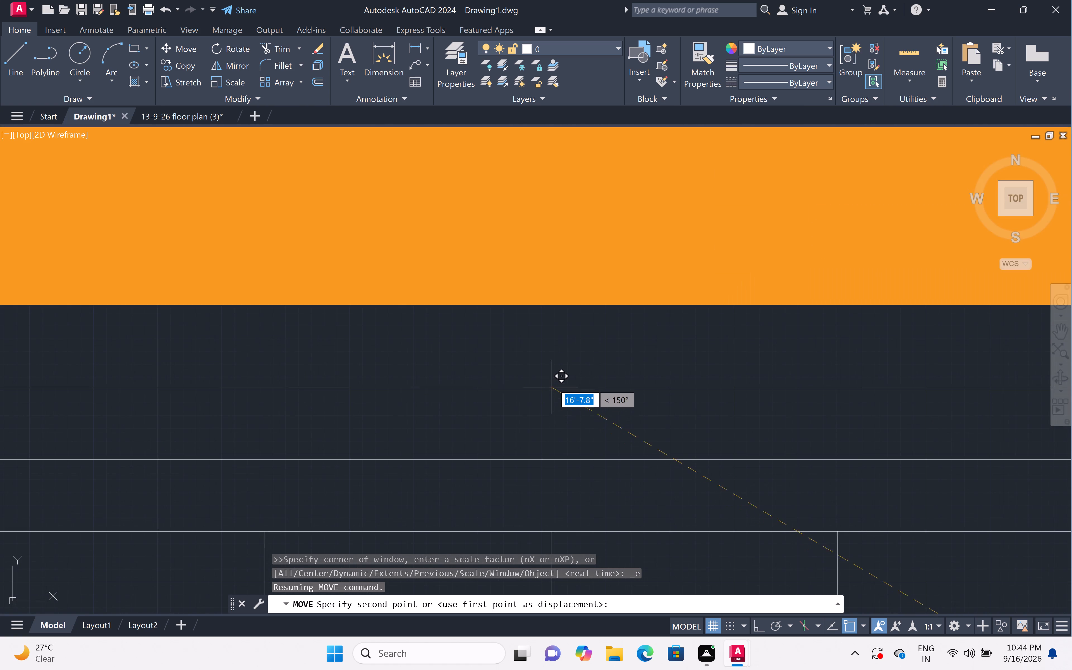
double_click(558, 370)
scroll(537, 425, "down", 5)
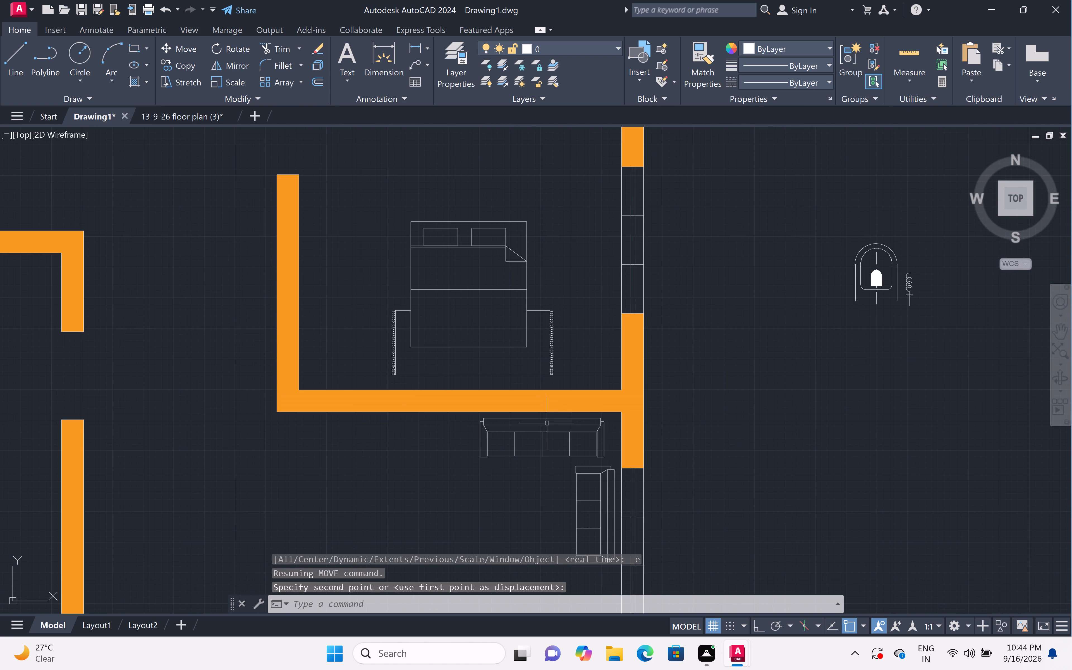
Delete the spare bed and spare WC lying outside the plan's right-hand outer wall.
scroll(613, 528, "down", 2)
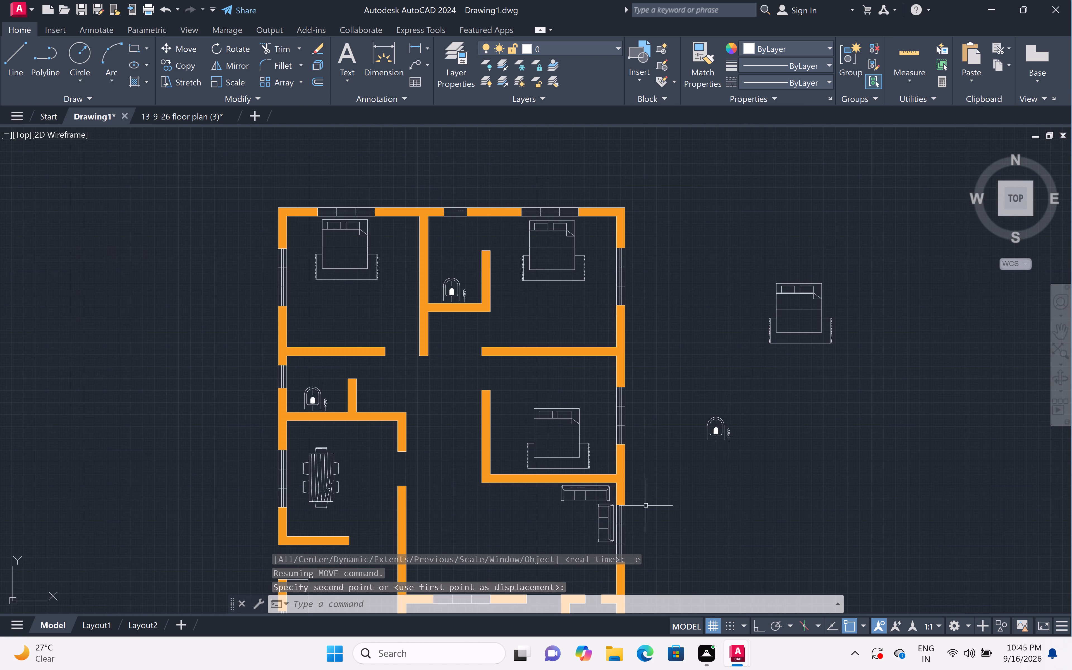
middle_click_drag(658, 497, 744, 414)
scroll(748, 415, "down", 1)
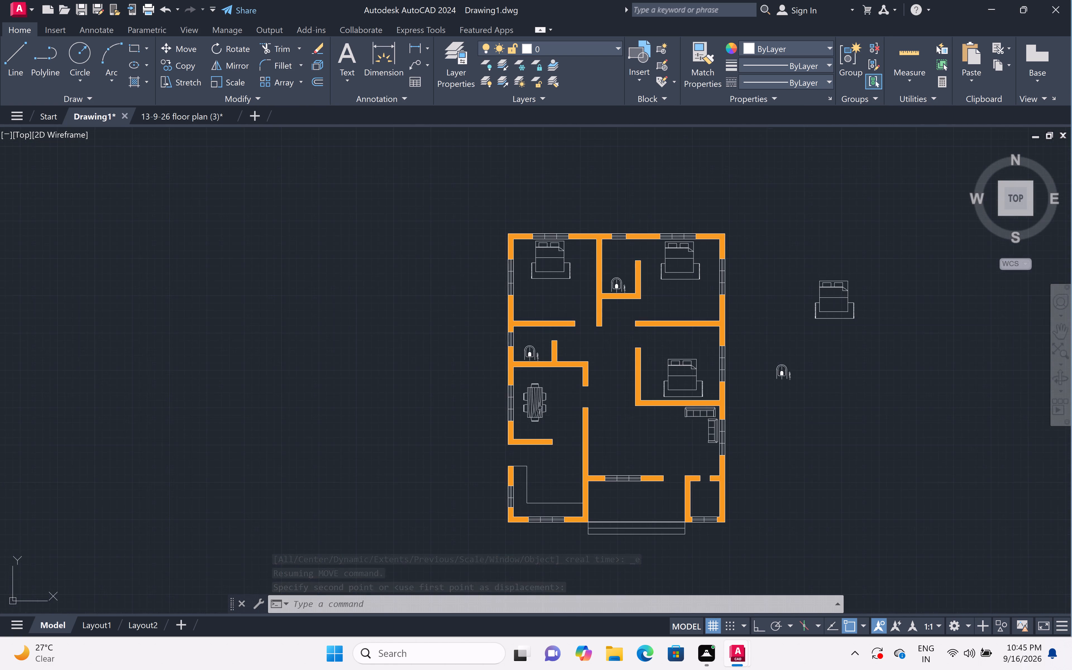
scroll(748, 415, "down", 1)
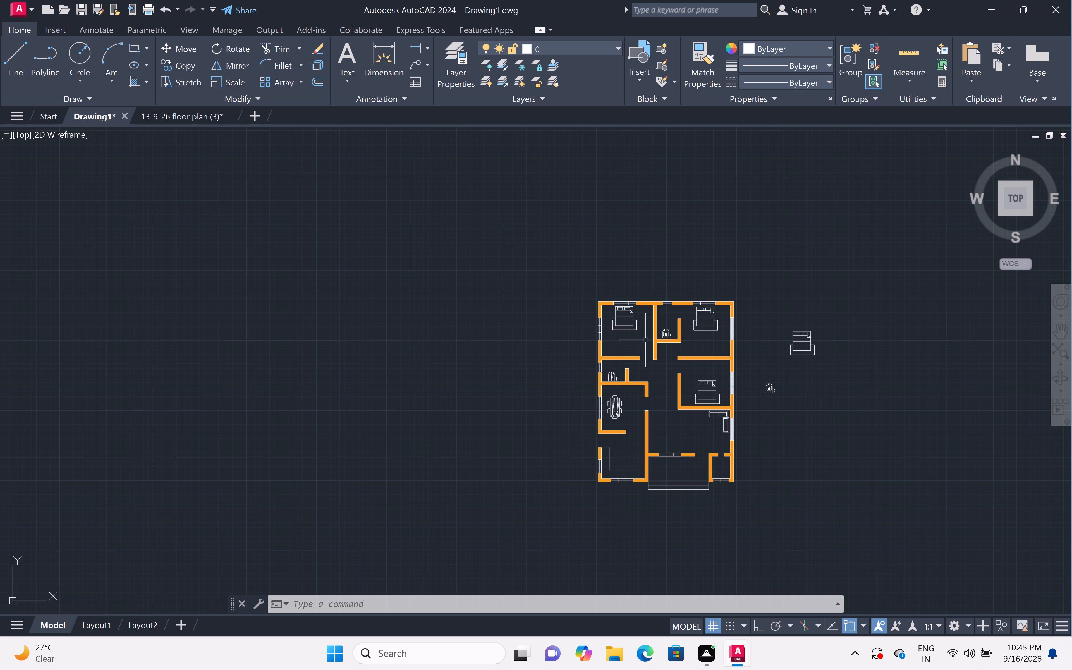
scroll(682, 344, "down", 1)
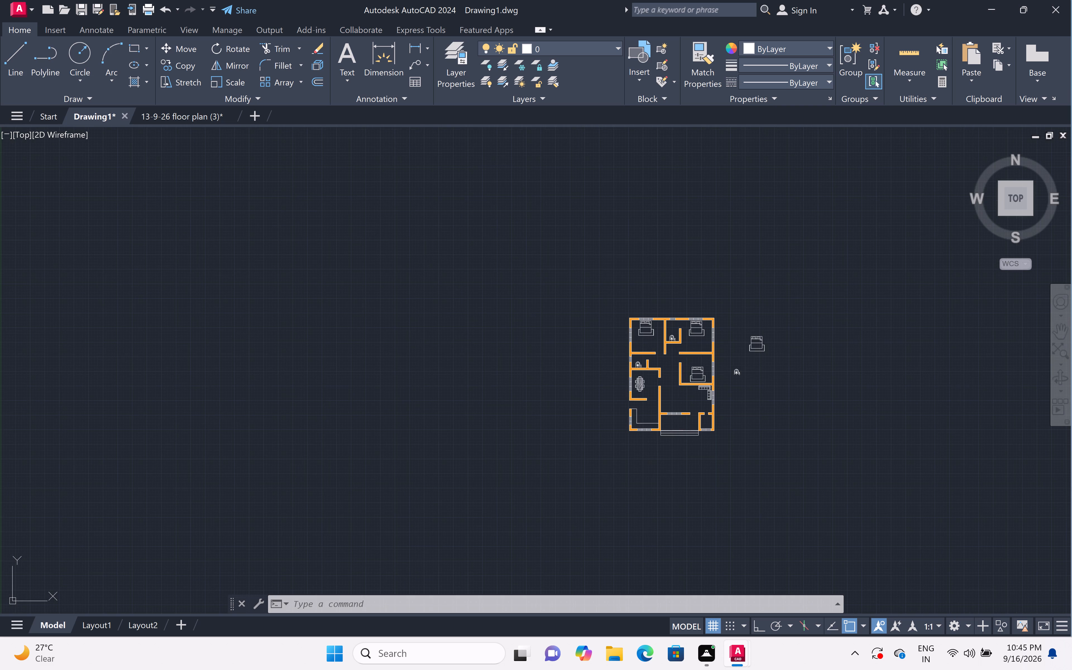
scroll(734, 363, "up", 2)
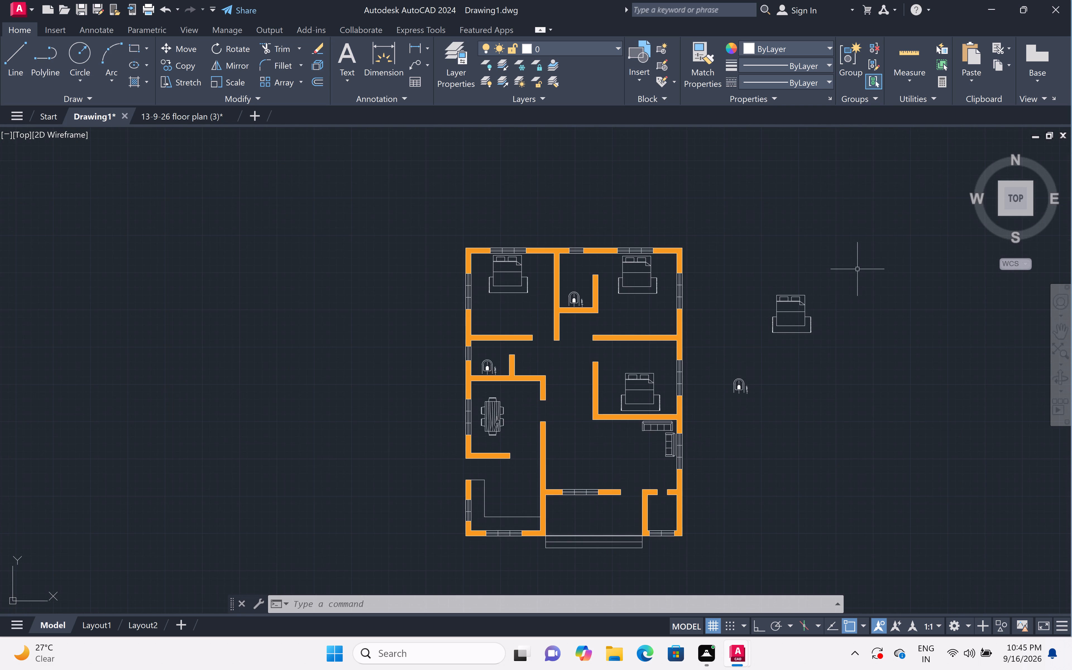
double_click(852, 268)
left_click(719, 445)
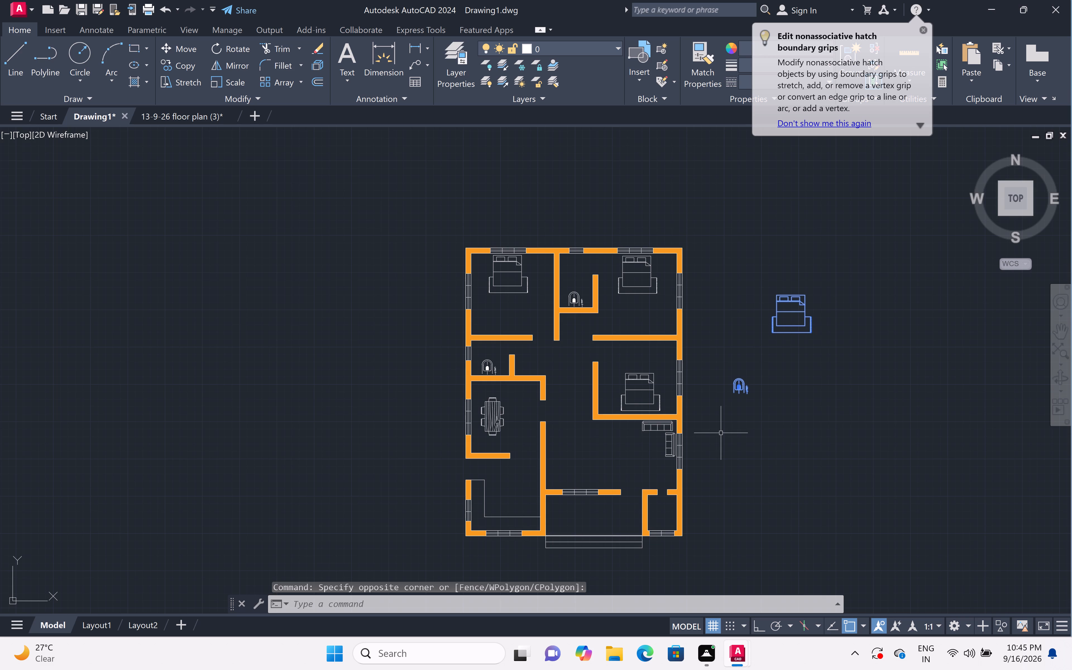
key("Delete")
left_click(721, 433)
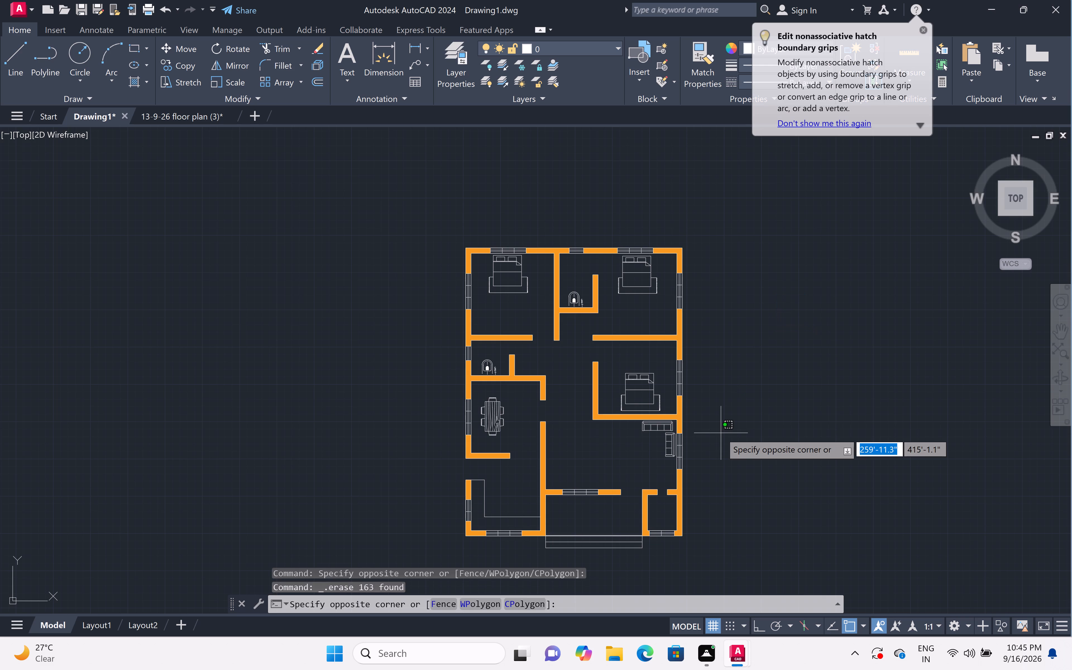
left_click(721, 433)
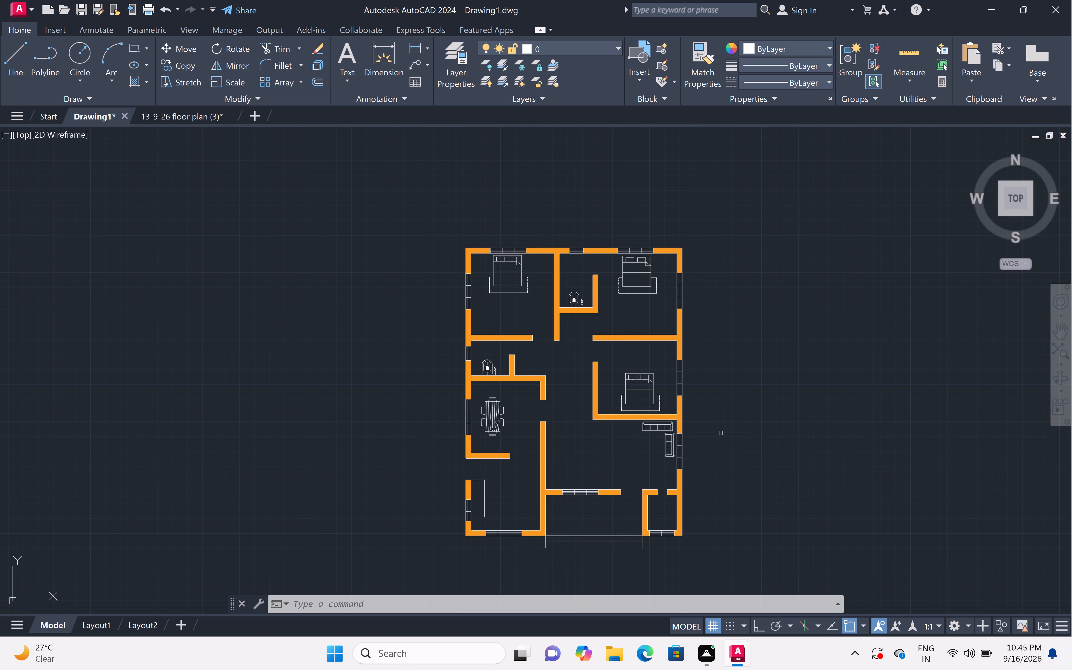
Start a multiline text below the bed in the upper-left bedroom, with "bed room" as its first line.
scroll(659, 380, "down", 1)
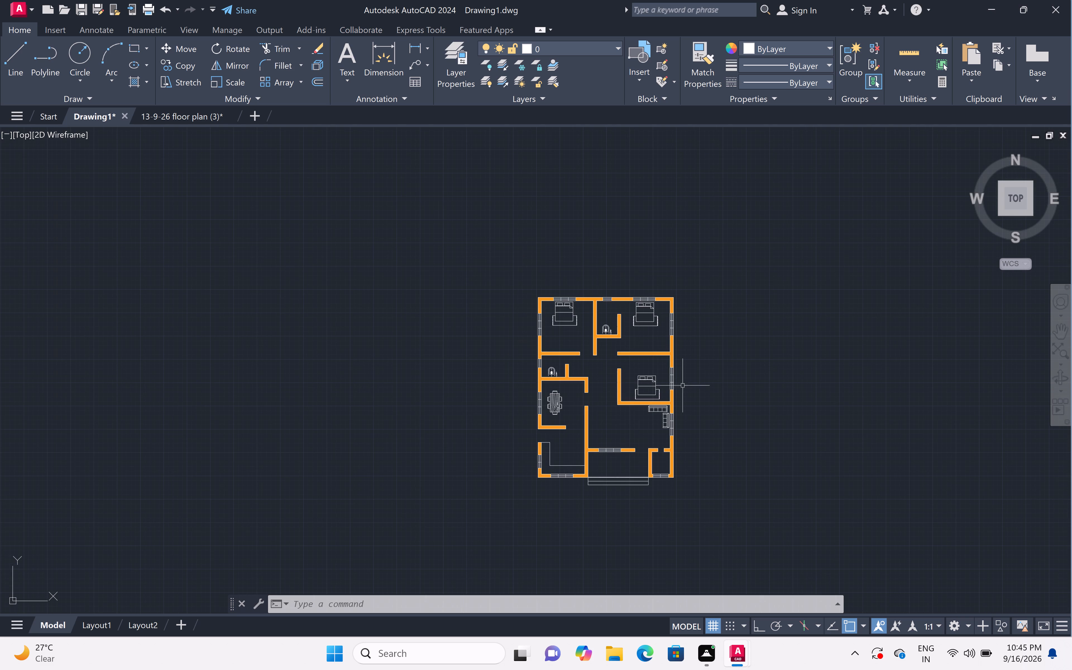
scroll(695, 439, "up", 2)
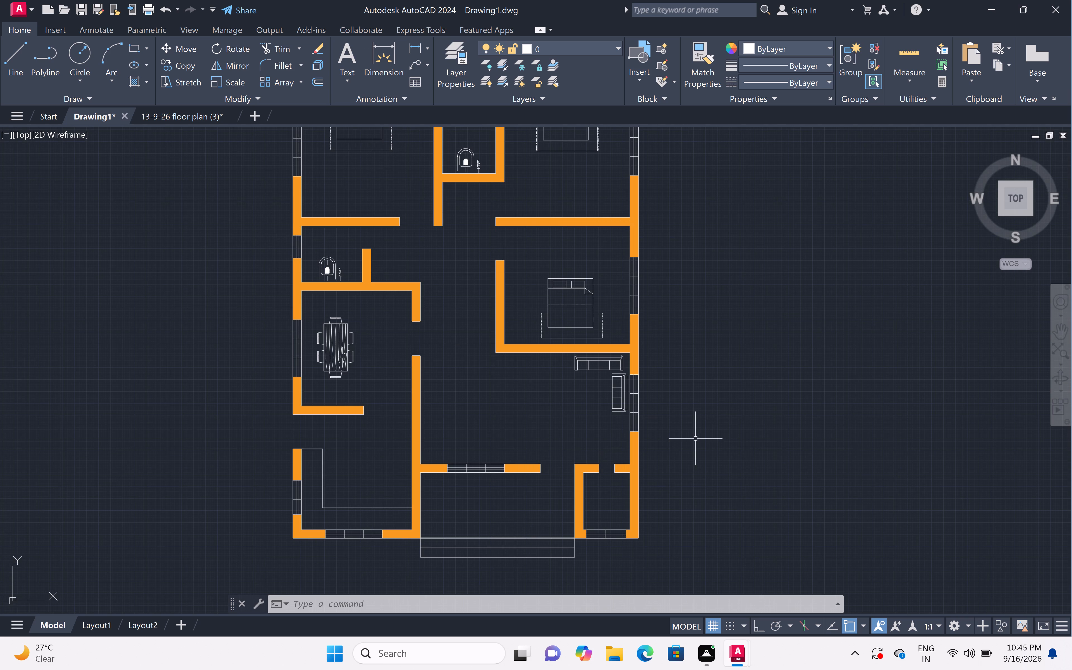
scroll(813, 398, "down", 1)
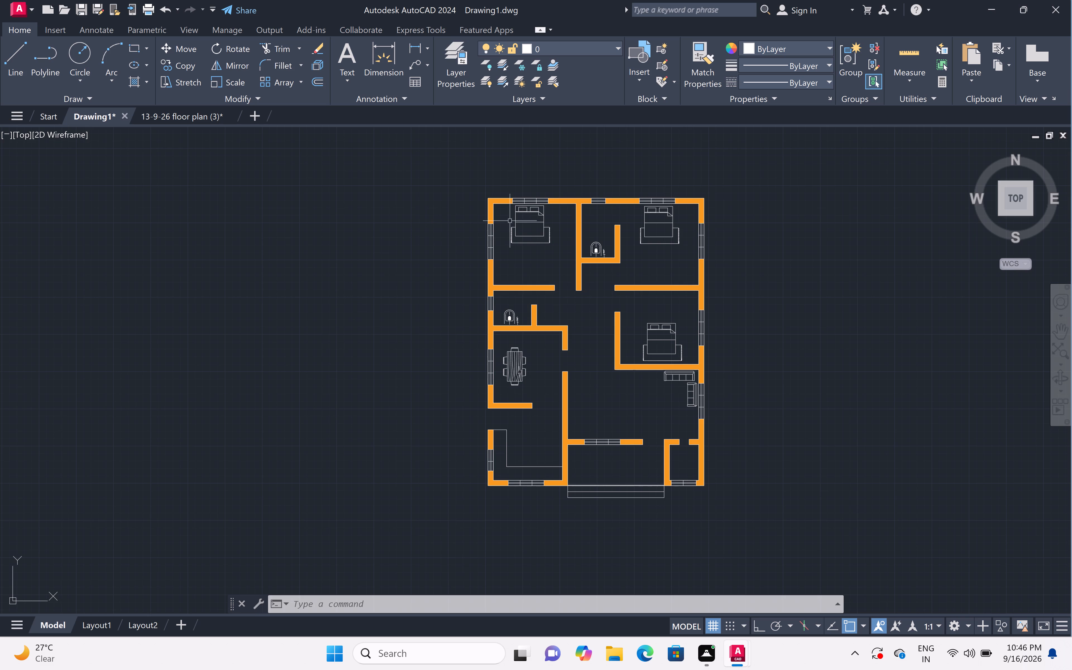
scroll(537, 235, "up", 3)
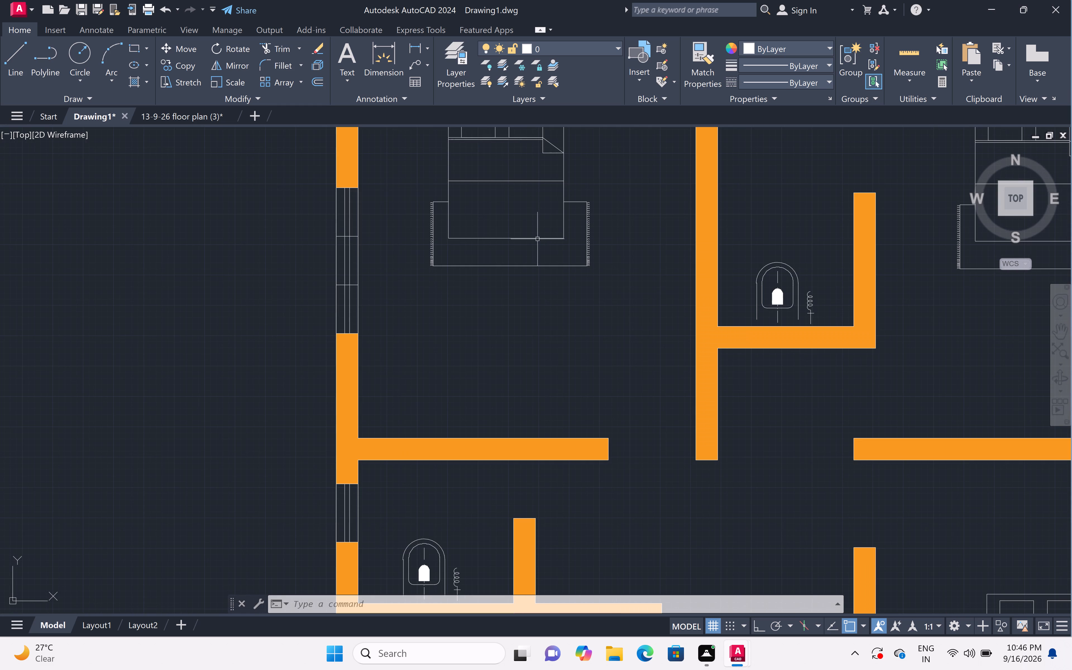
type("mt")
key("space")
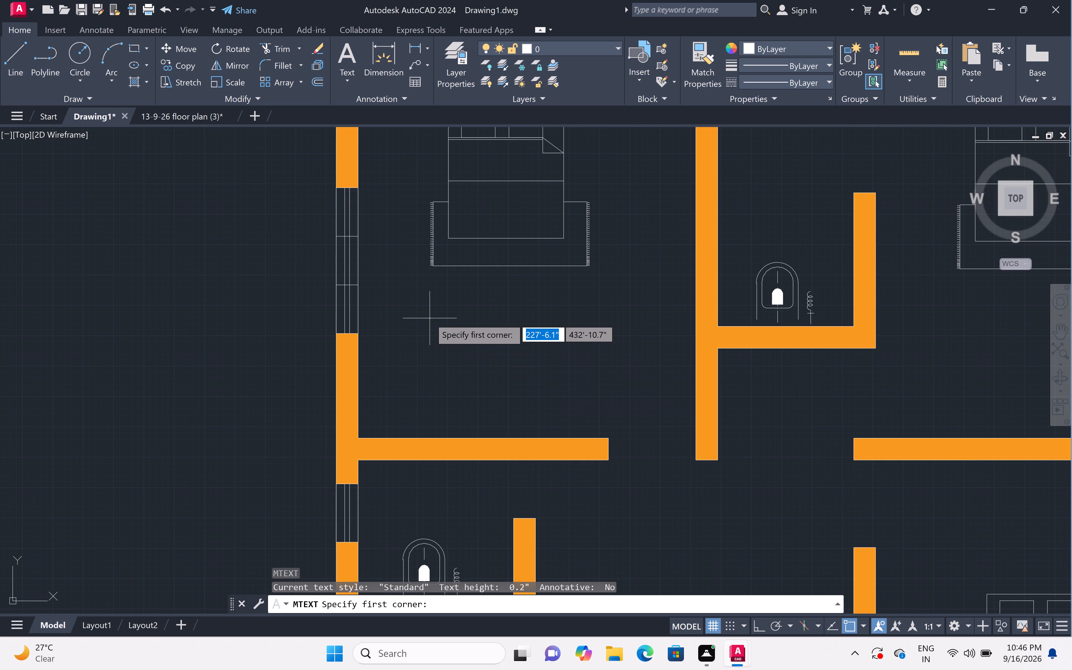
left_click(404, 305)
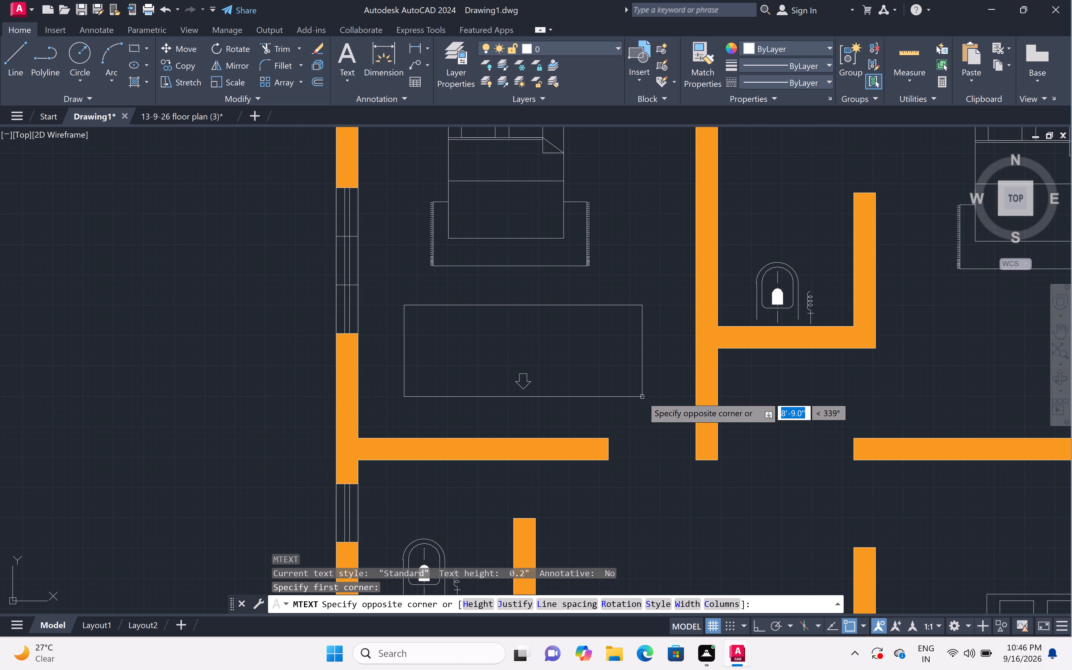
left_click(657, 386)
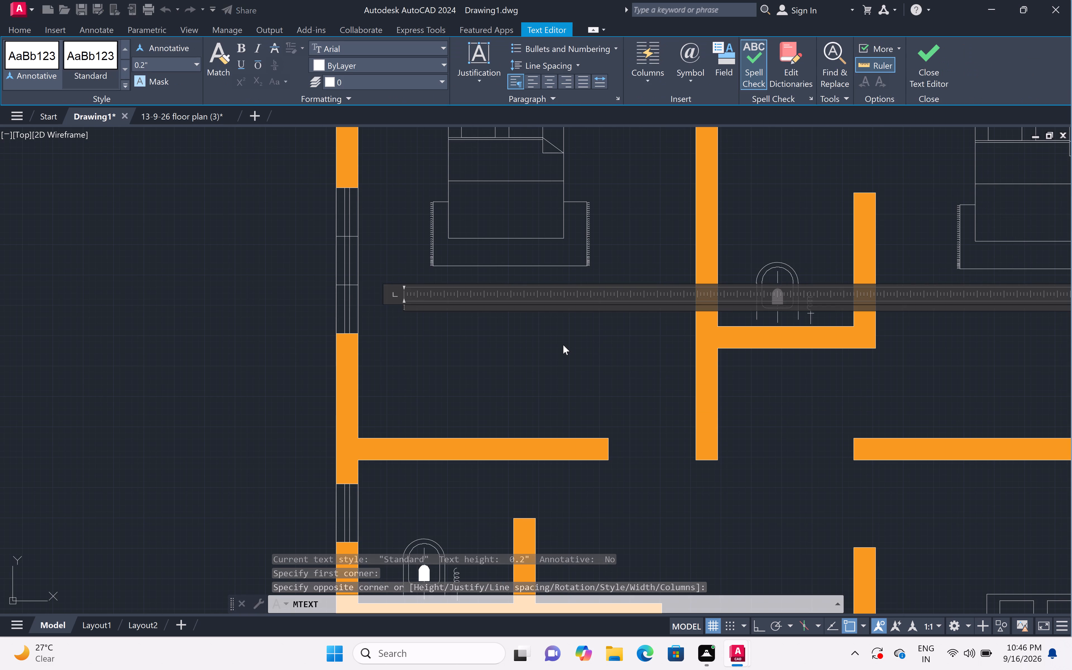
type("bed room")
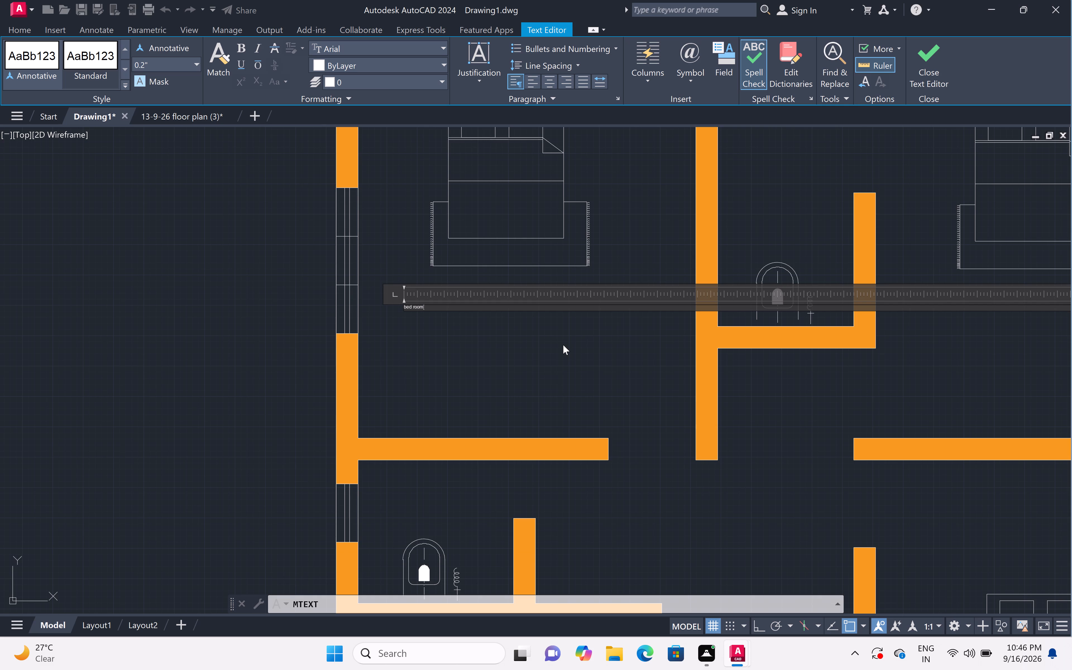
key("space")
key("Return")
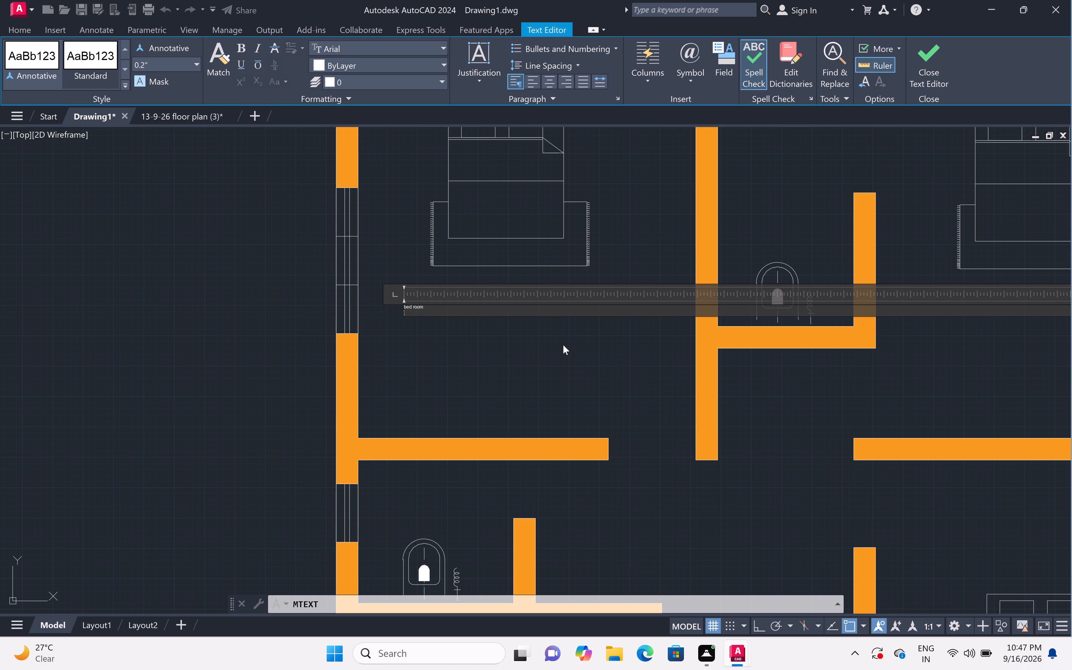
Enter the room size 11'7"x11'5" as the second line of the bedroom label.
type("11'7")
key("shift+quotedbl")
key("x")
type("11")
key("apostrophe")
key("5")
key("shift+quotedbl")
Finish the upper-left bedroom label and set its text height to 6".
left_click(413, 334)
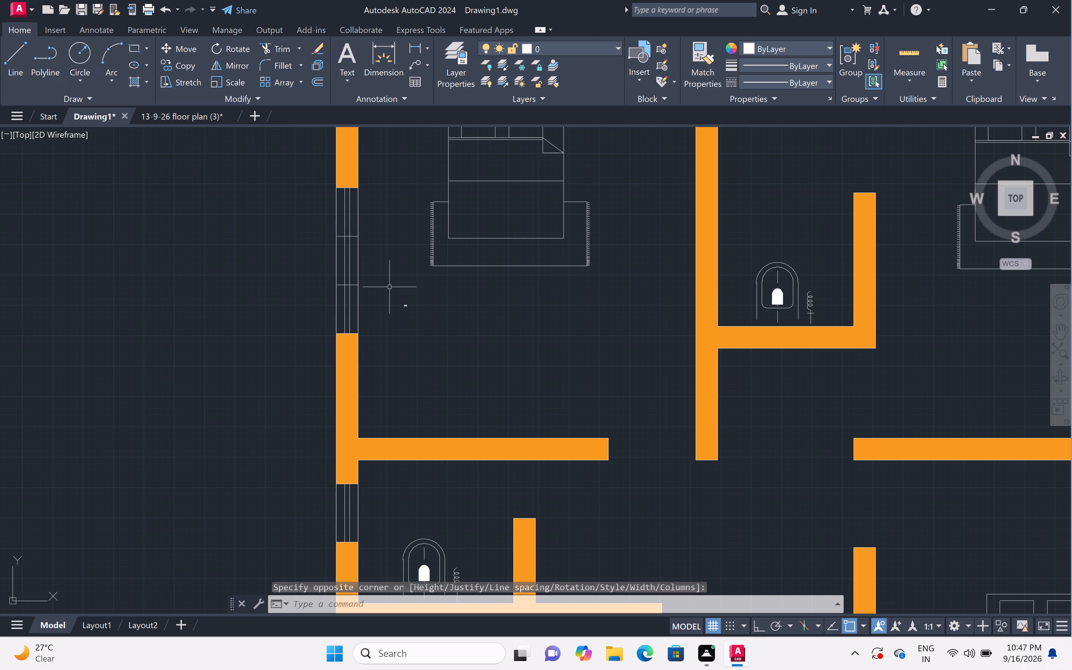
double_click(392, 296)
left_click(437, 348)
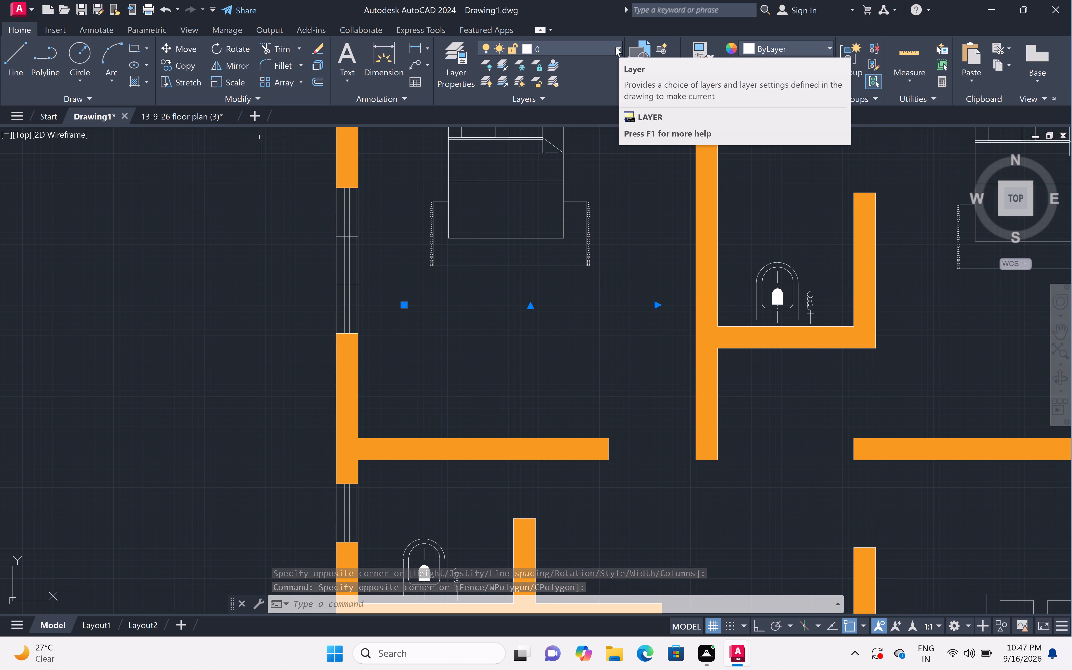
right_click(435, 360)
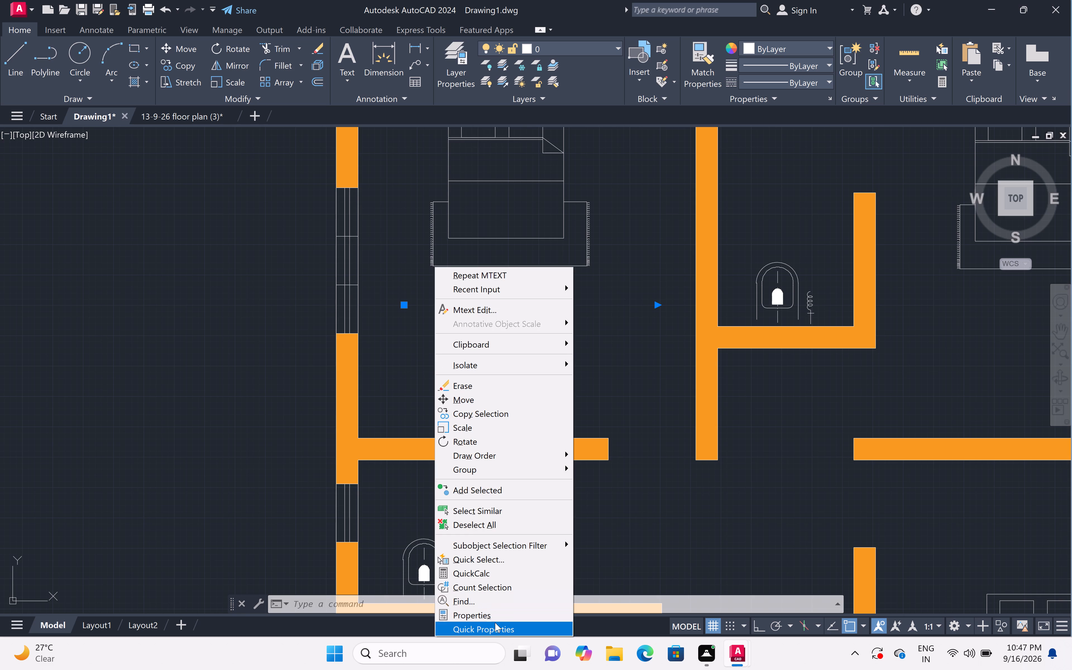
left_click(497, 611)
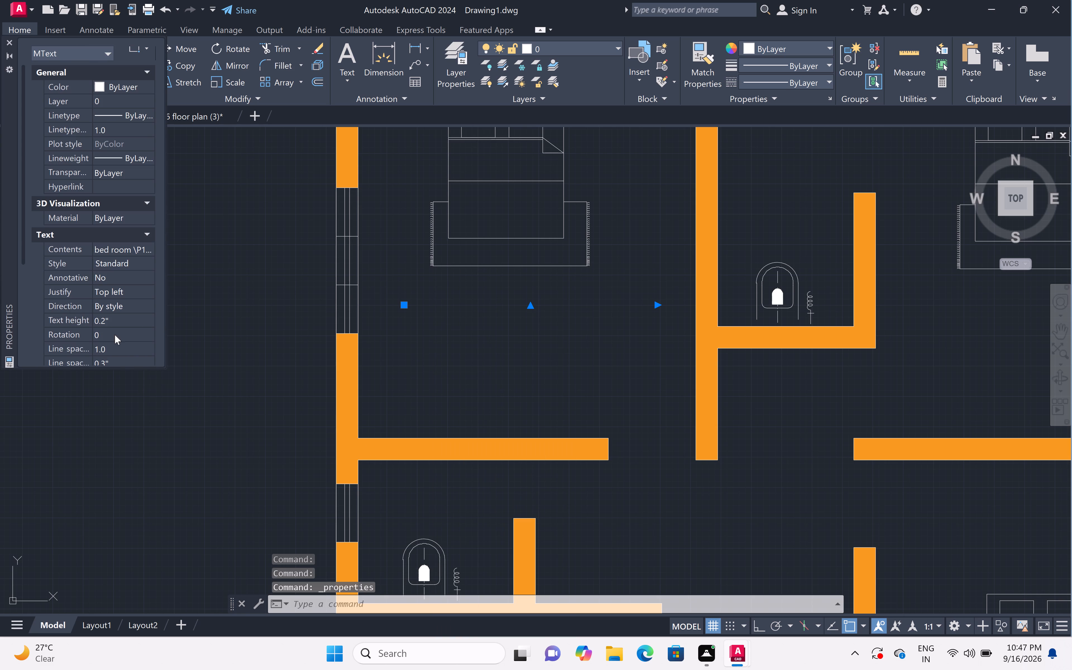
left_click(133, 317)
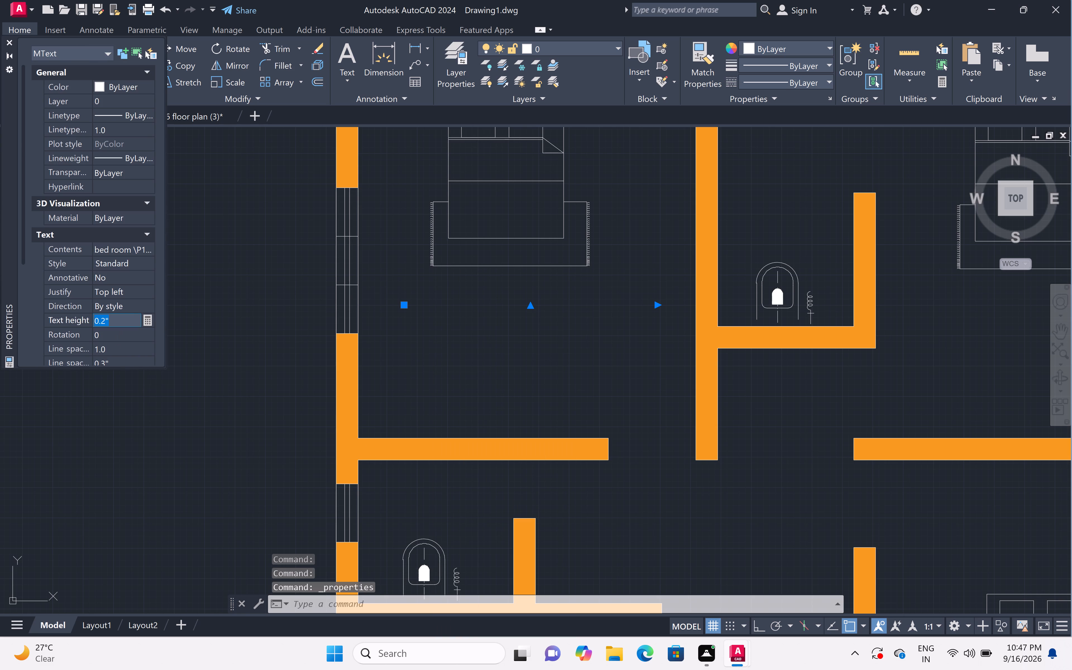
key("BackSpace")
key("BackSpace")
key("BackSpace")
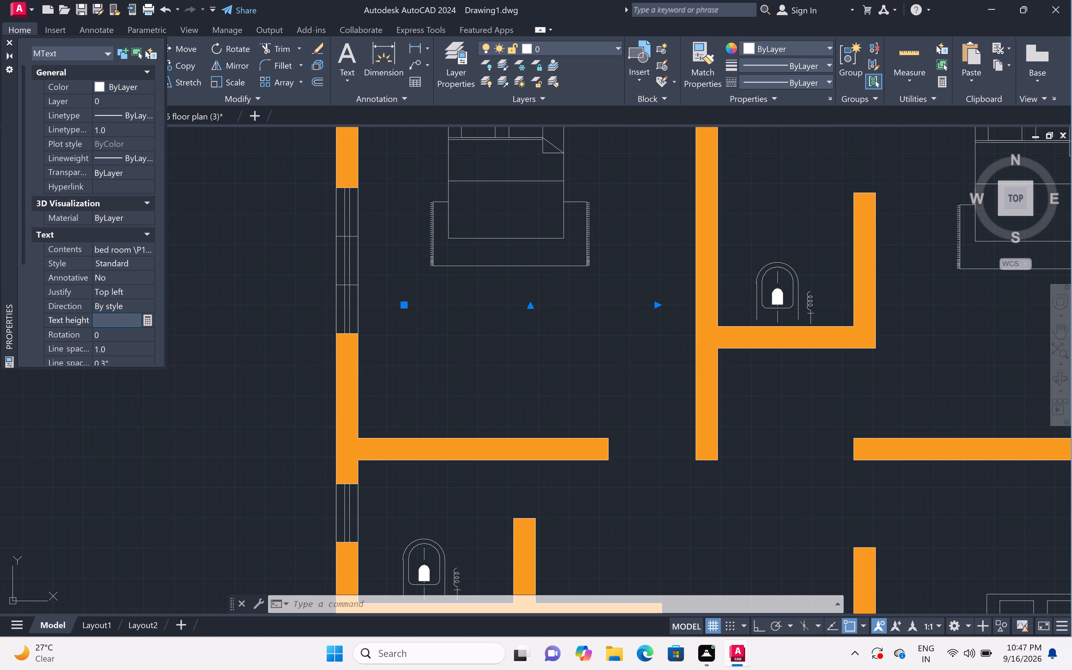
key("6")
key("shift+quotedbl")
left_click(510, 405)
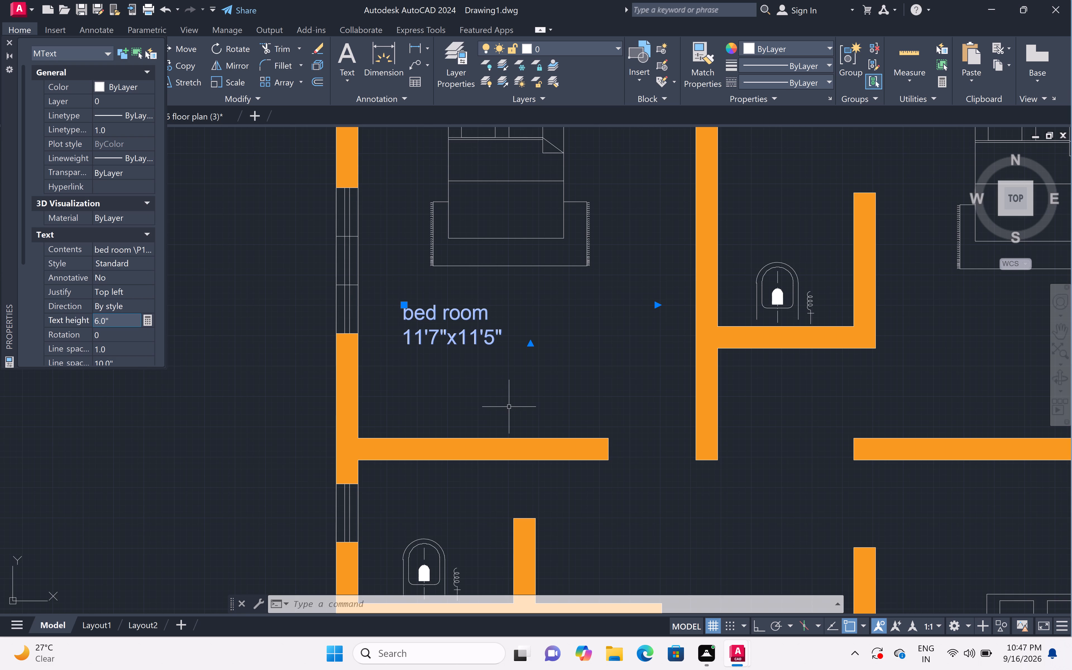
key("BackSpace")
key("Escape")
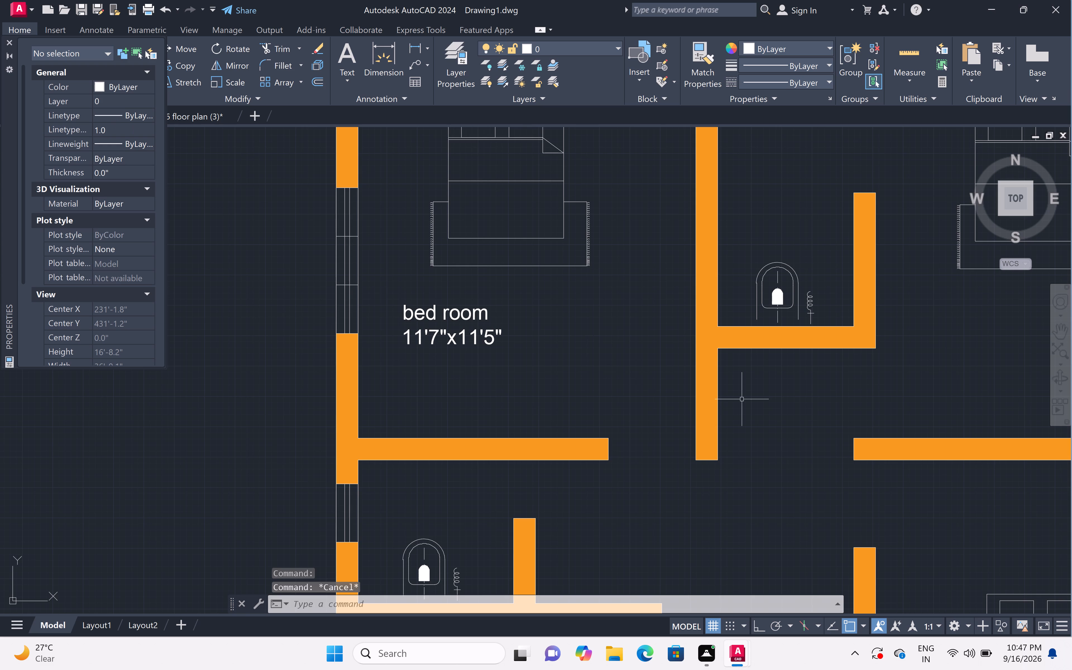
Rewrite the first line of the bedroom label in capitals as BED ROOM.
left_click(440, 317)
left_click(440, 317)
double_click(490, 313)
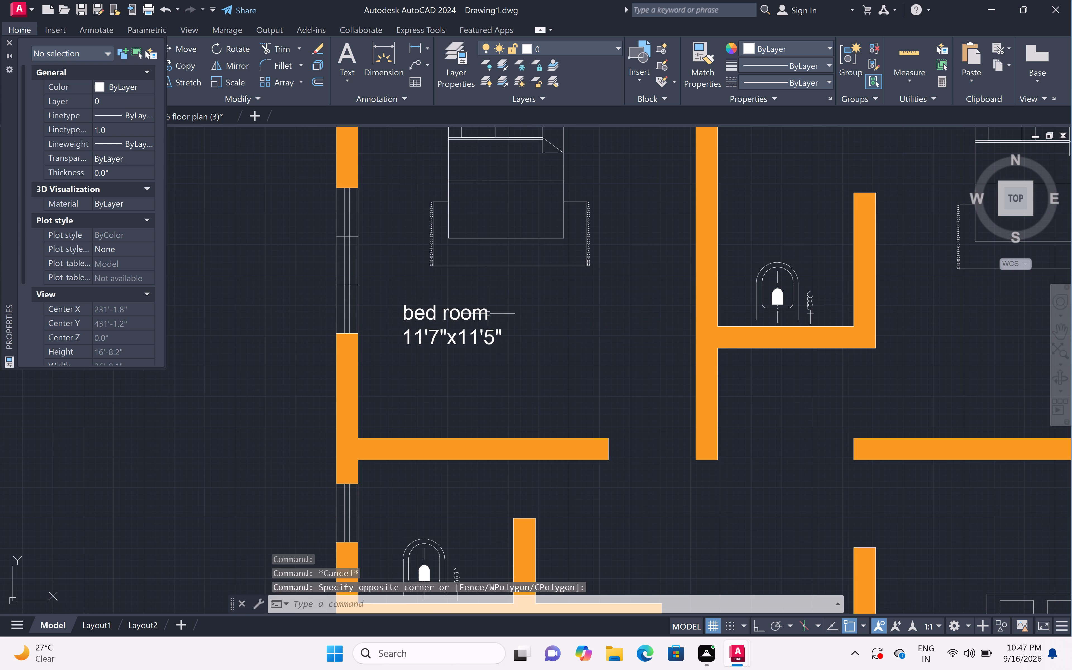
double_click(486, 317)
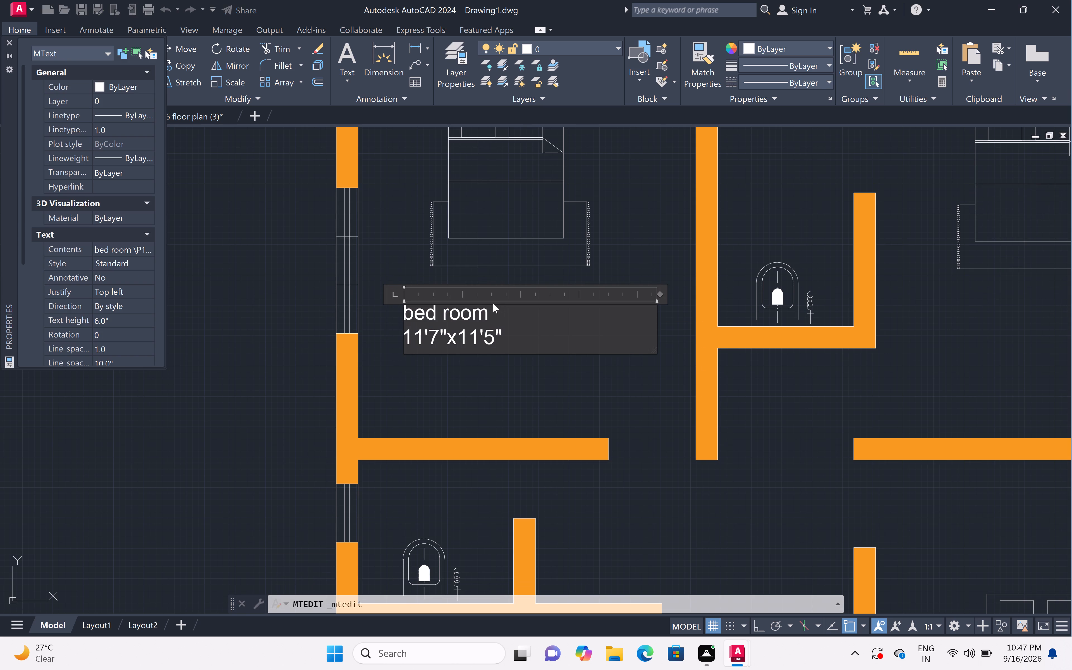
key("BackSpace")
key("BackSpace")
key("BackSpace")
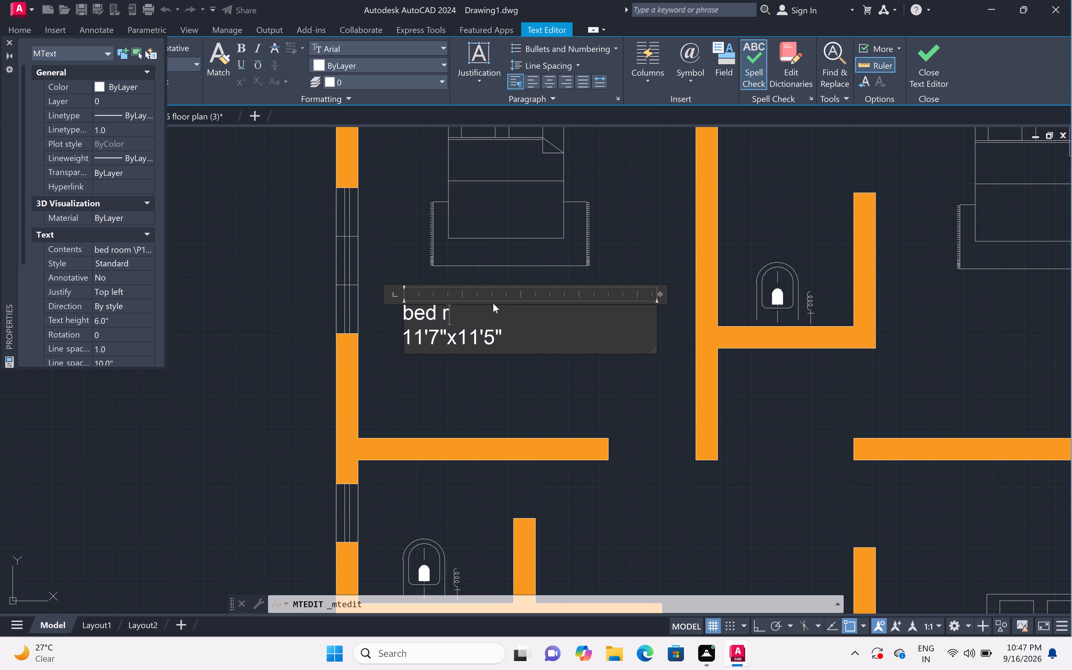
key("BackSpace")
key("BackSpace")
key("BackSpace")
key("BackSpace")
key("BackSpace")
type("BED")
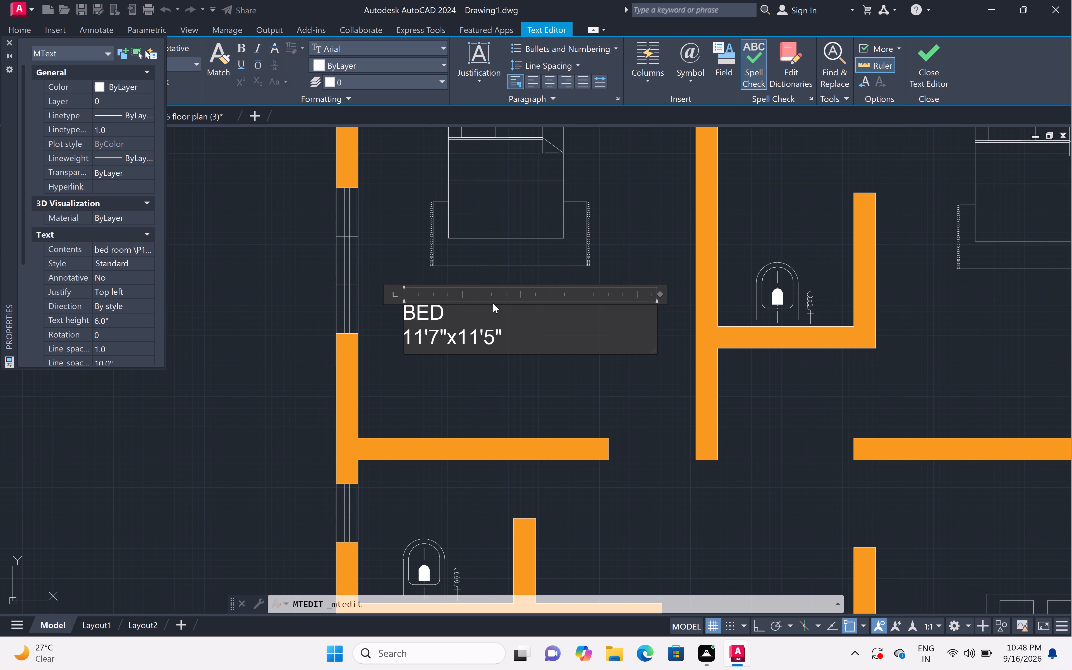
key("space")
type("ROOM")
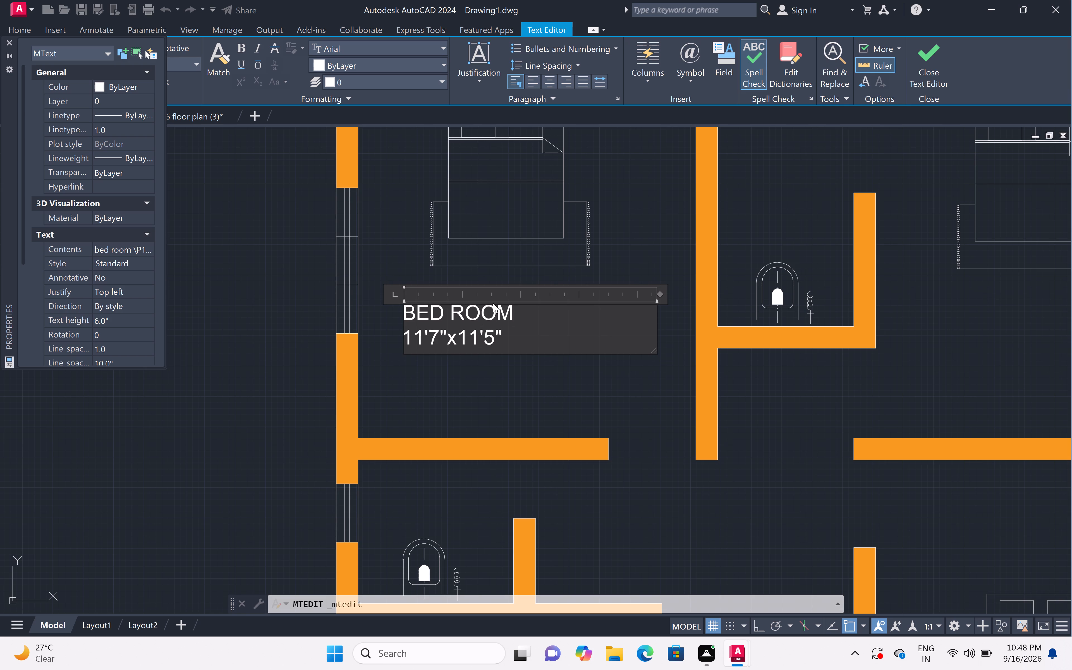
left_click(463, 387)
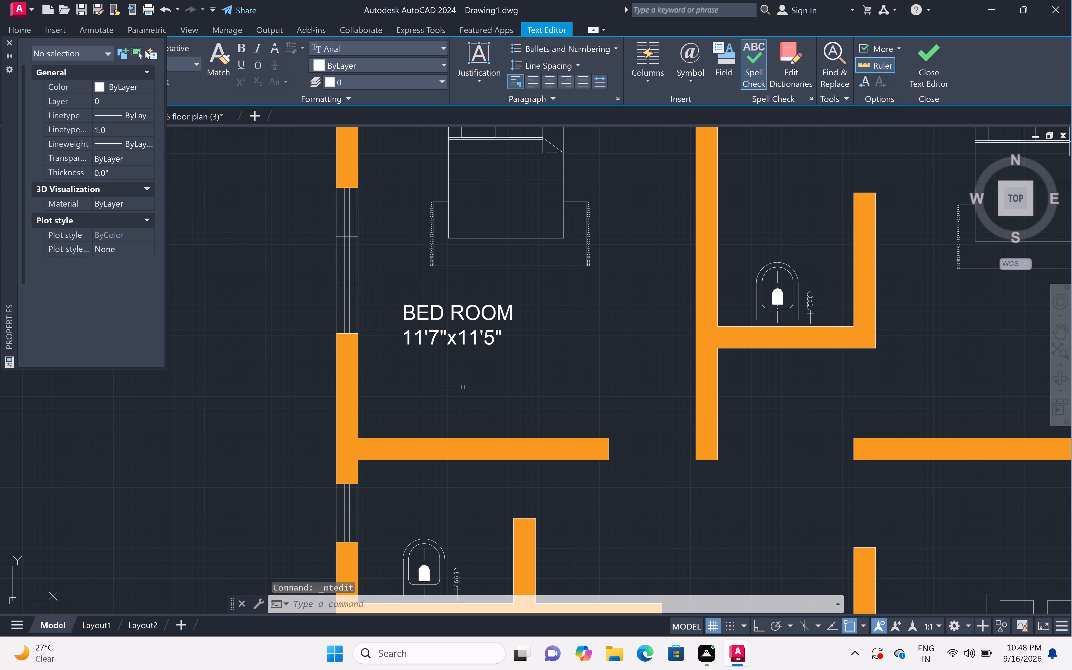
Move the BED ROOM label horizontally to the right so it sits centred beneath the bed.
scroll(488, 375, "down", 1)
scroll(470, 329, "up", 2)
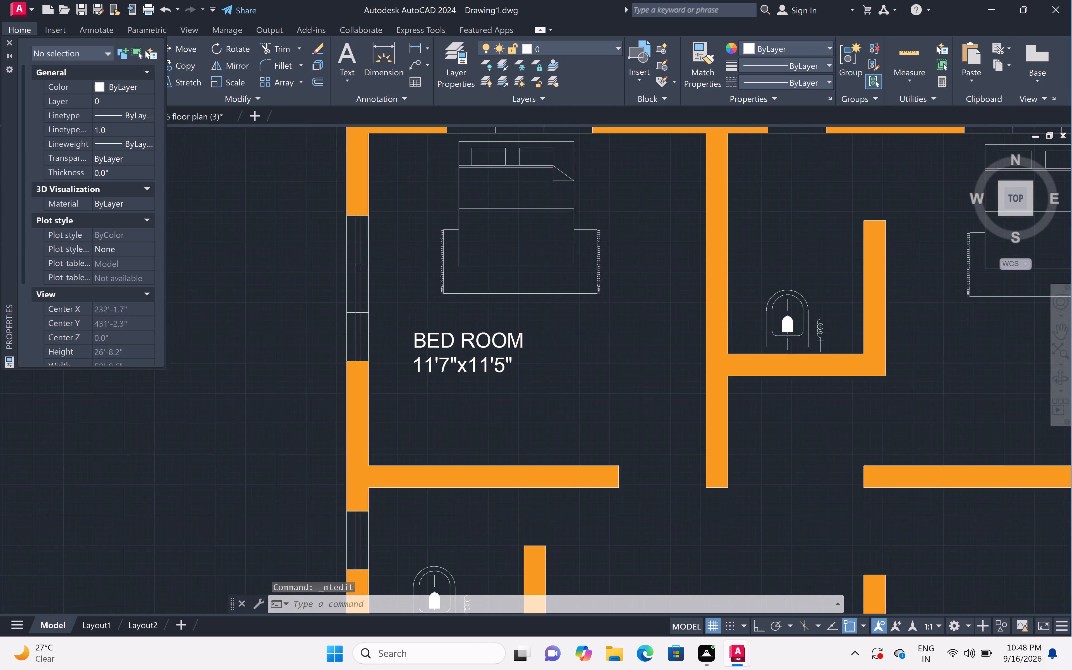
left_click(370, 319)
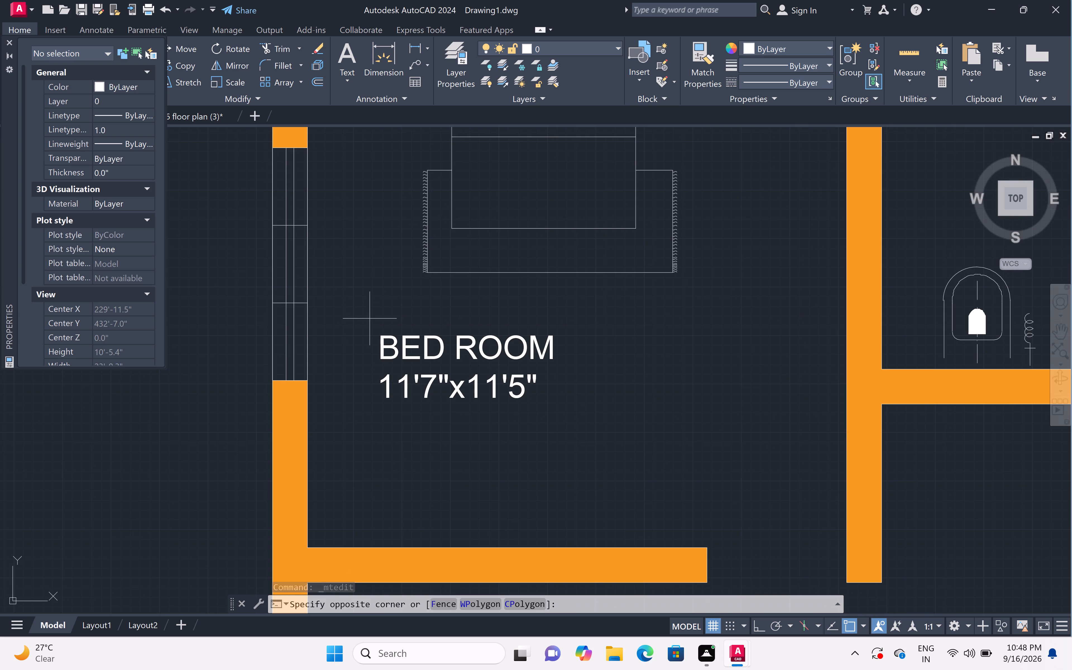
double_click(563, 417)
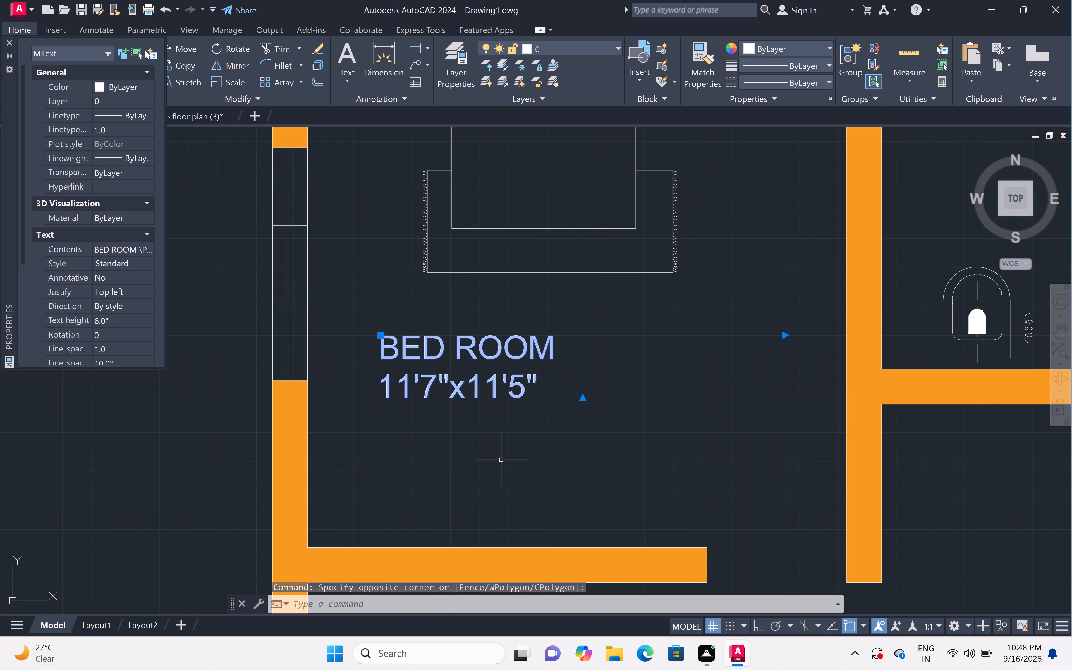
type("M")
key("space")
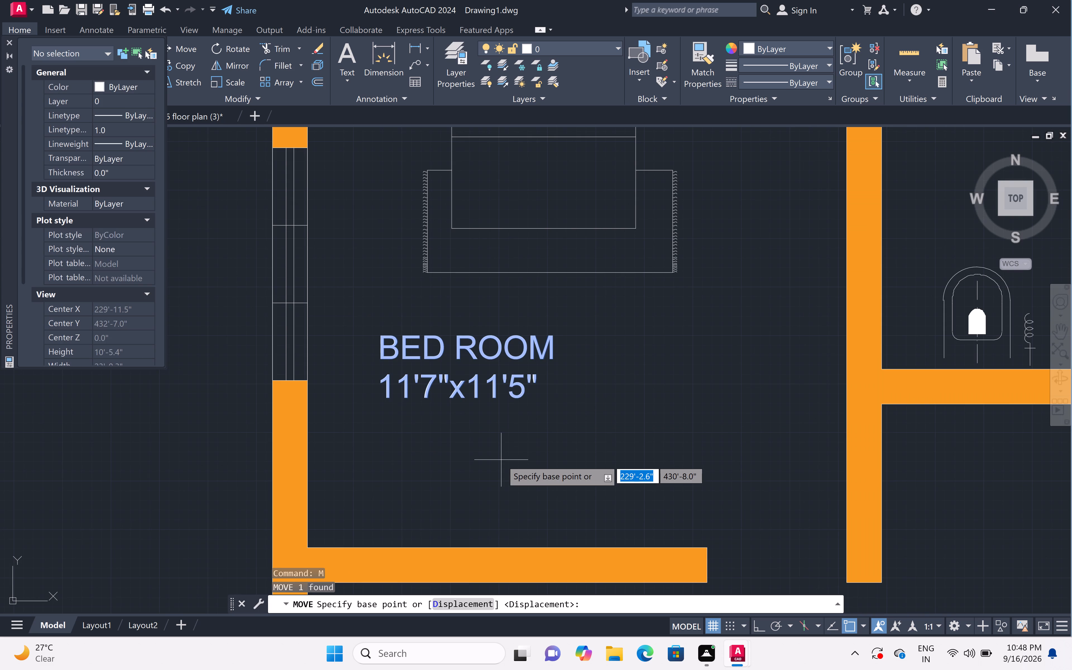
left_click(466, 394)
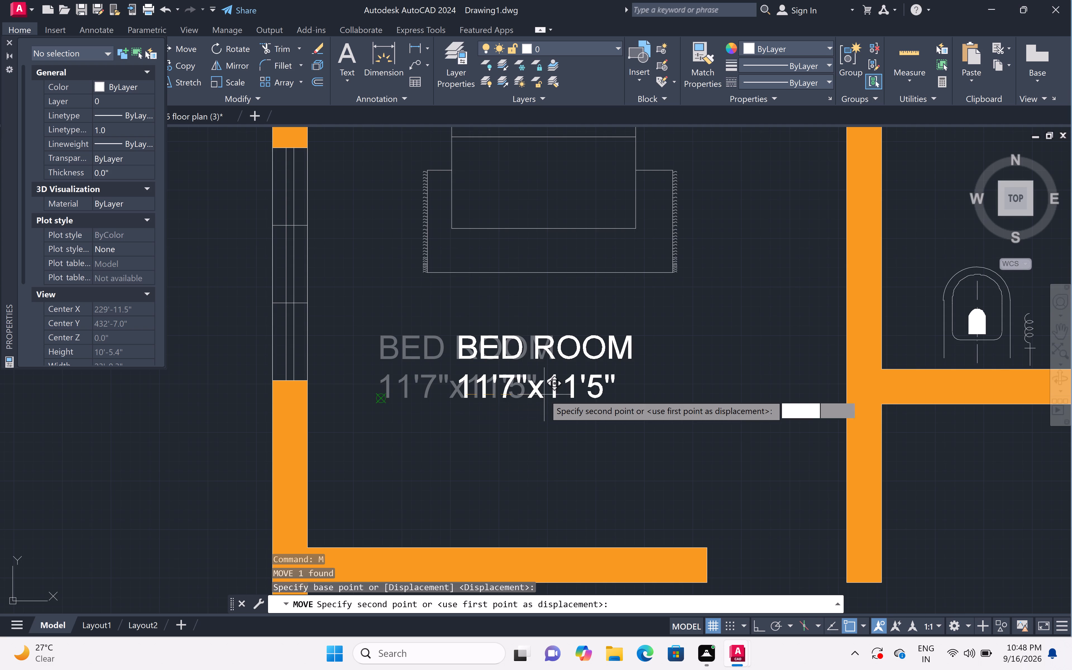
scroll(544, 394, "up", 3)
left_click(559, 394)
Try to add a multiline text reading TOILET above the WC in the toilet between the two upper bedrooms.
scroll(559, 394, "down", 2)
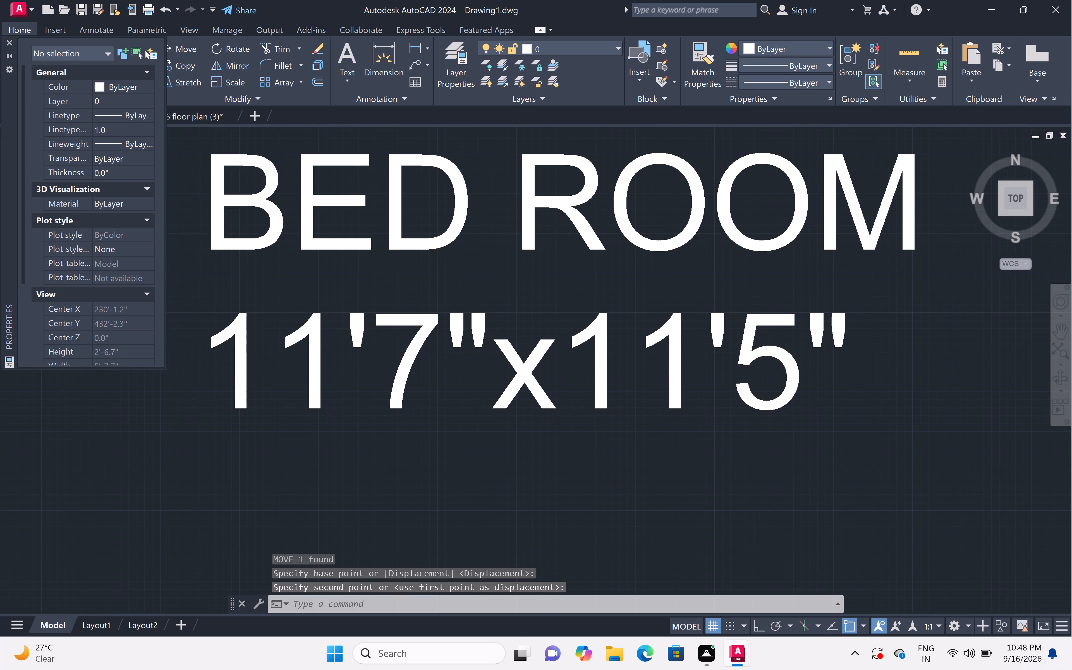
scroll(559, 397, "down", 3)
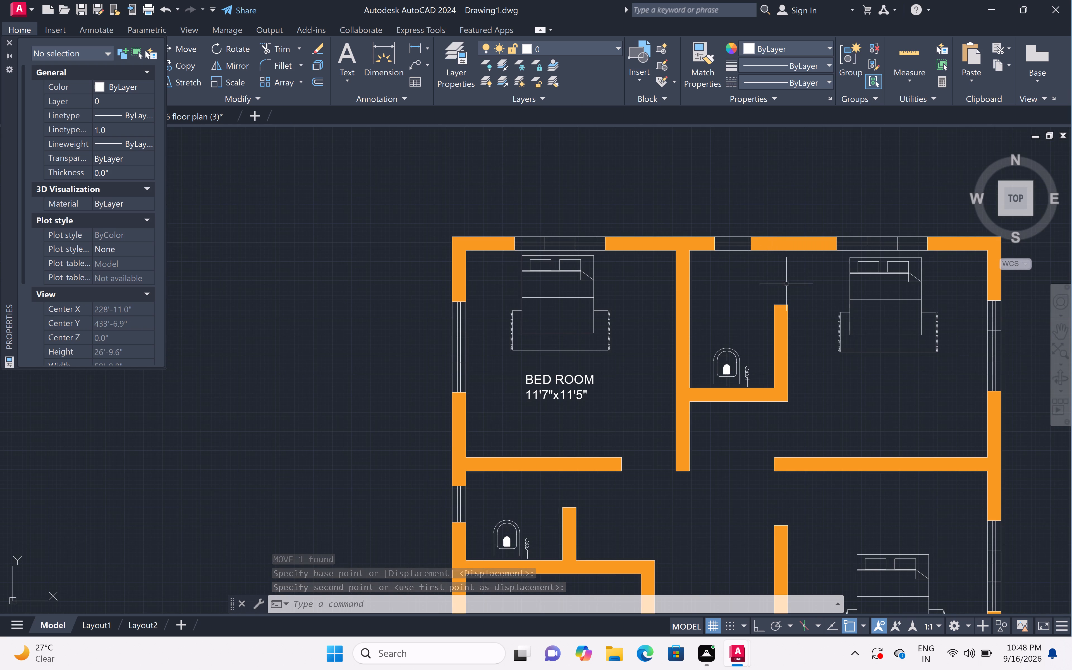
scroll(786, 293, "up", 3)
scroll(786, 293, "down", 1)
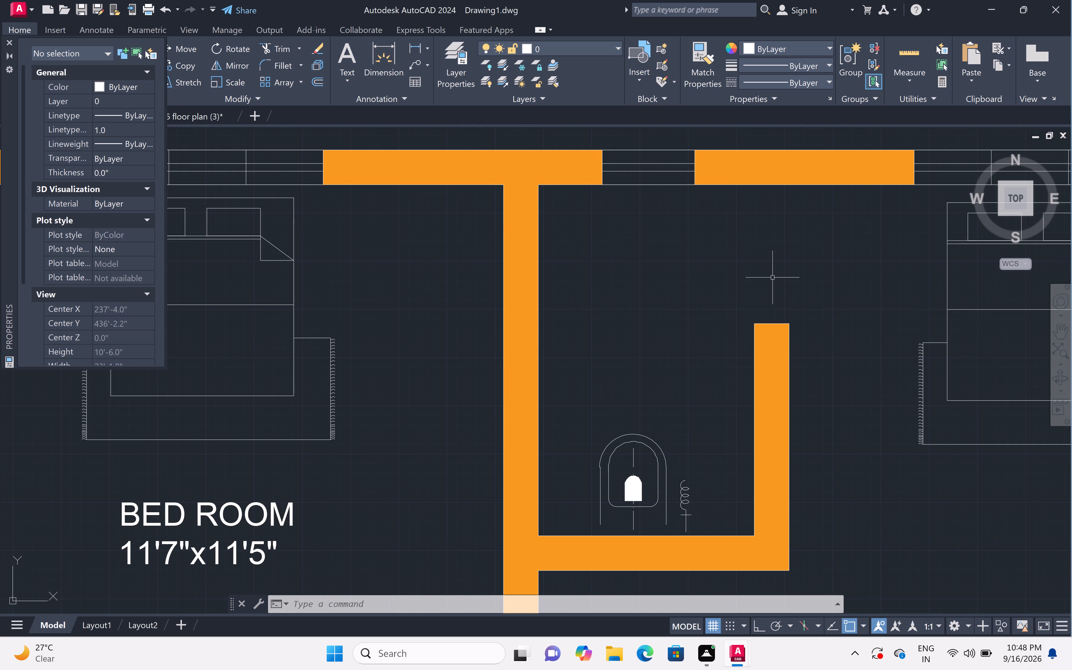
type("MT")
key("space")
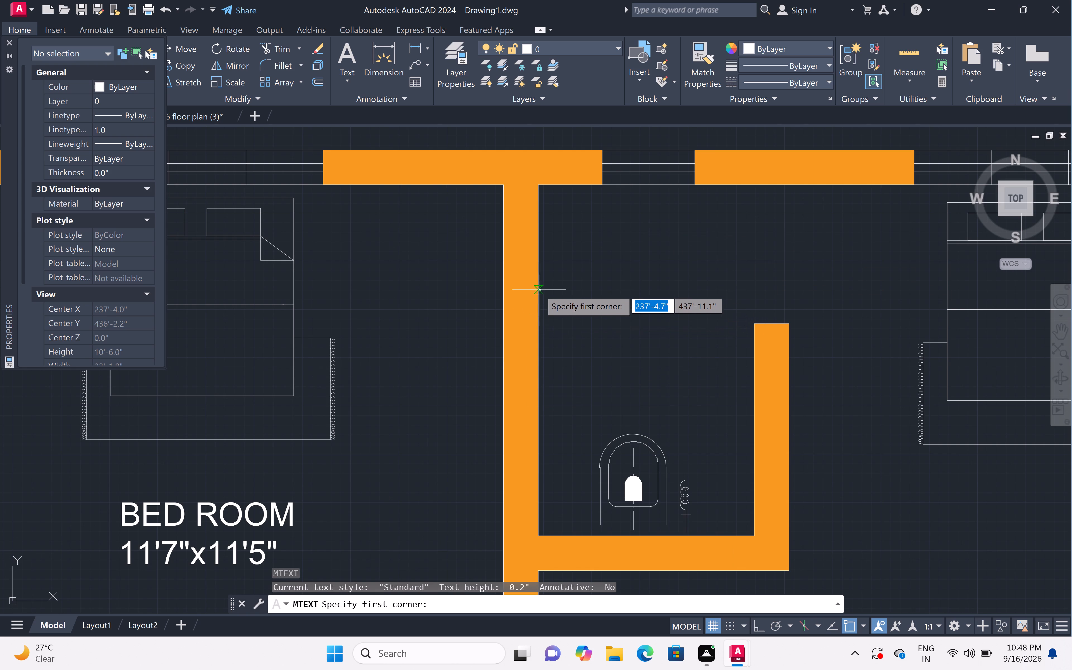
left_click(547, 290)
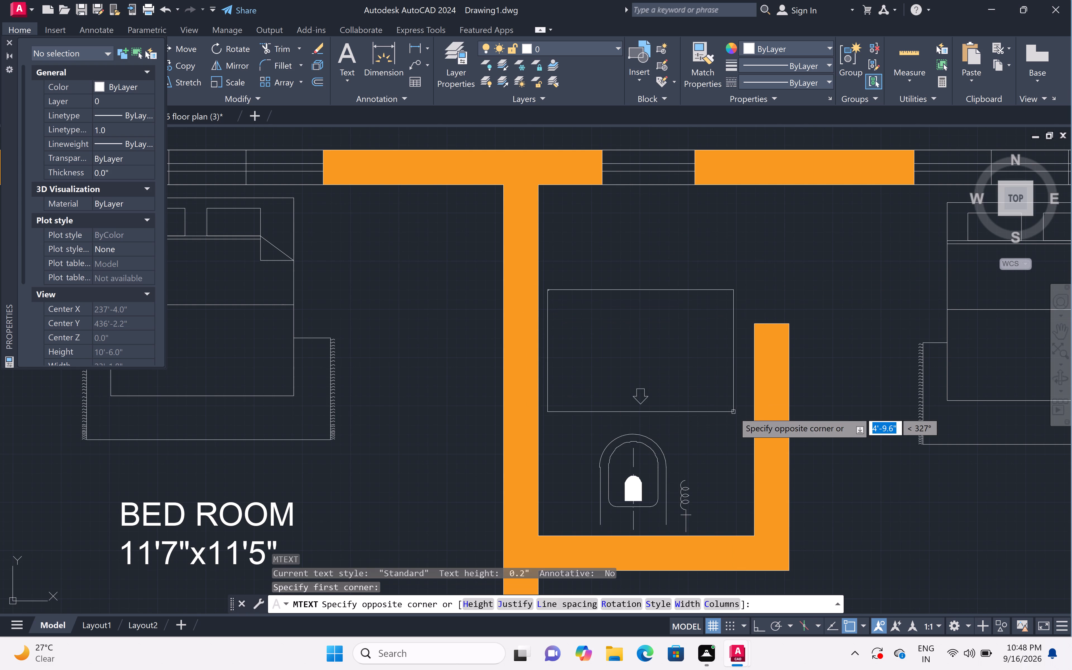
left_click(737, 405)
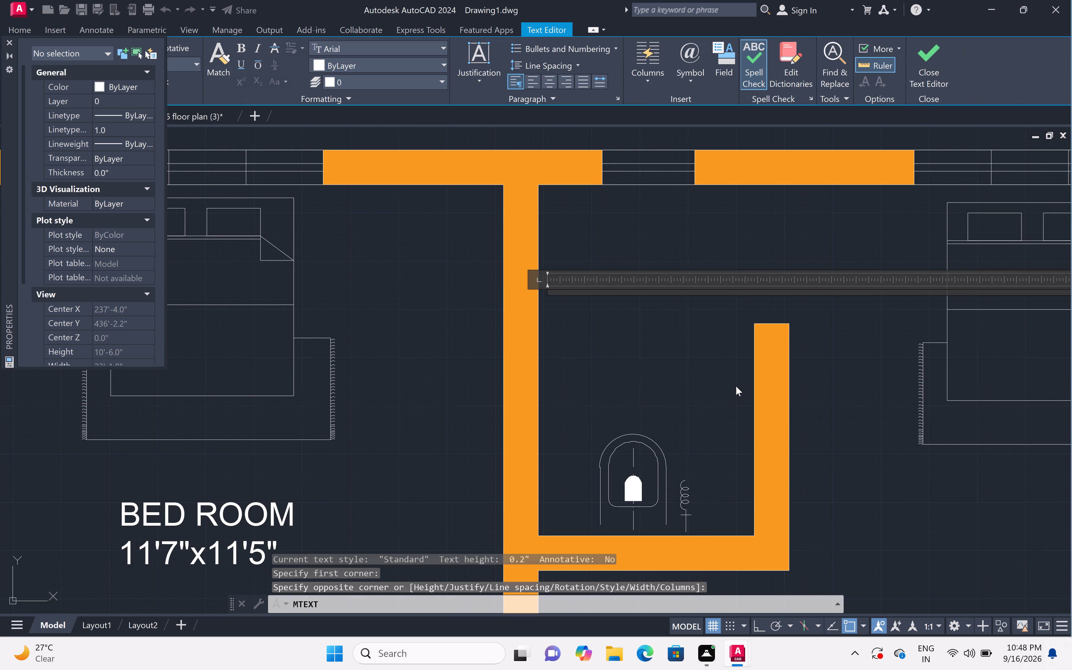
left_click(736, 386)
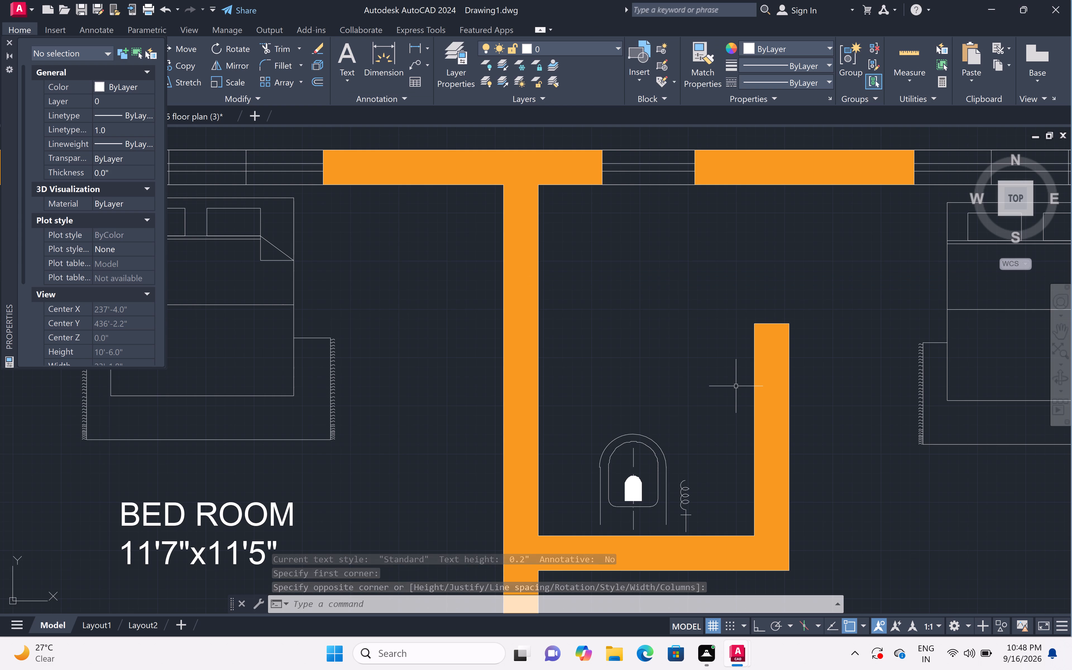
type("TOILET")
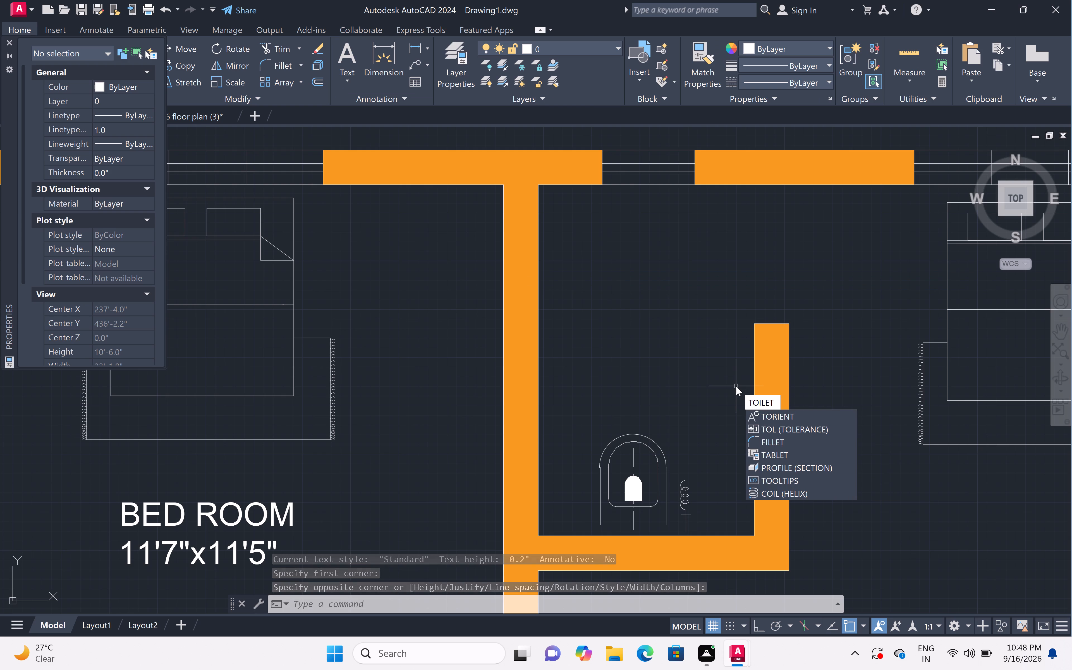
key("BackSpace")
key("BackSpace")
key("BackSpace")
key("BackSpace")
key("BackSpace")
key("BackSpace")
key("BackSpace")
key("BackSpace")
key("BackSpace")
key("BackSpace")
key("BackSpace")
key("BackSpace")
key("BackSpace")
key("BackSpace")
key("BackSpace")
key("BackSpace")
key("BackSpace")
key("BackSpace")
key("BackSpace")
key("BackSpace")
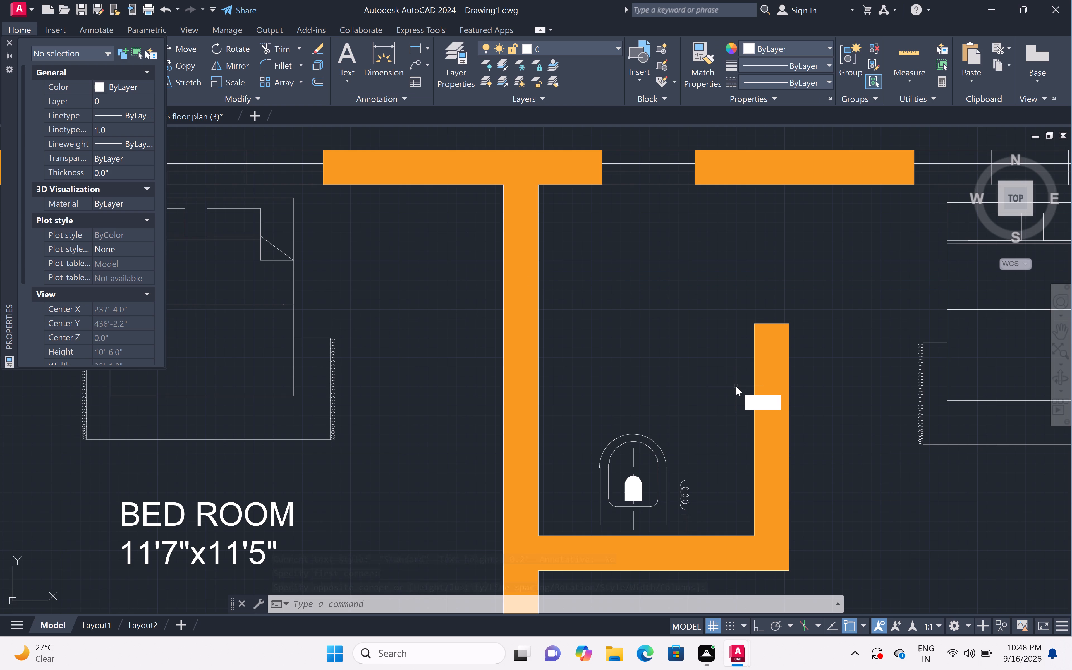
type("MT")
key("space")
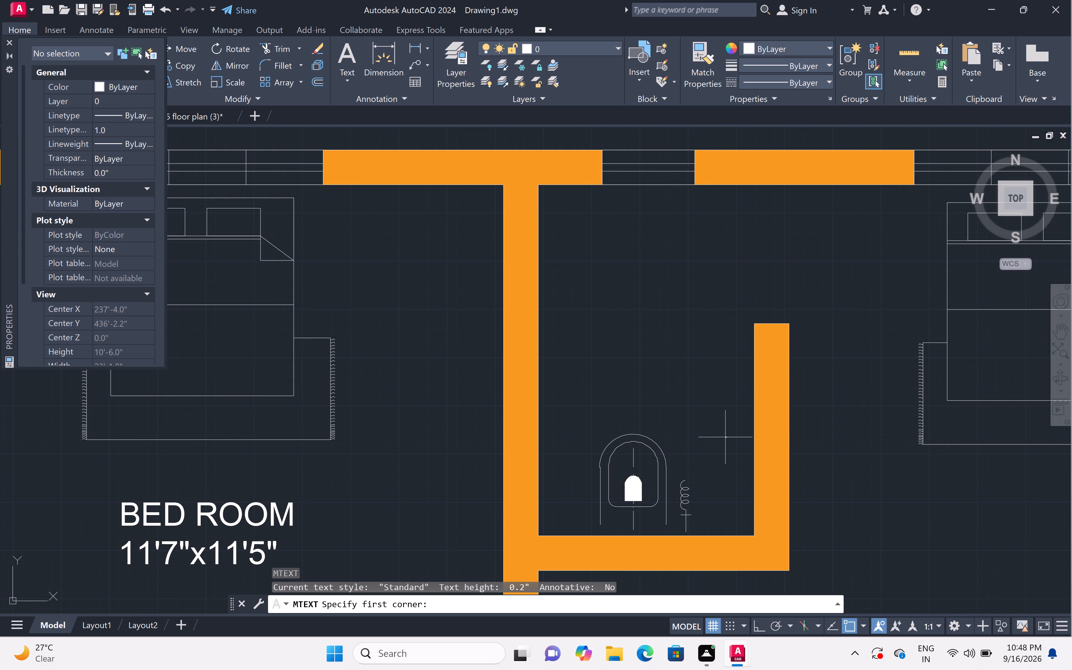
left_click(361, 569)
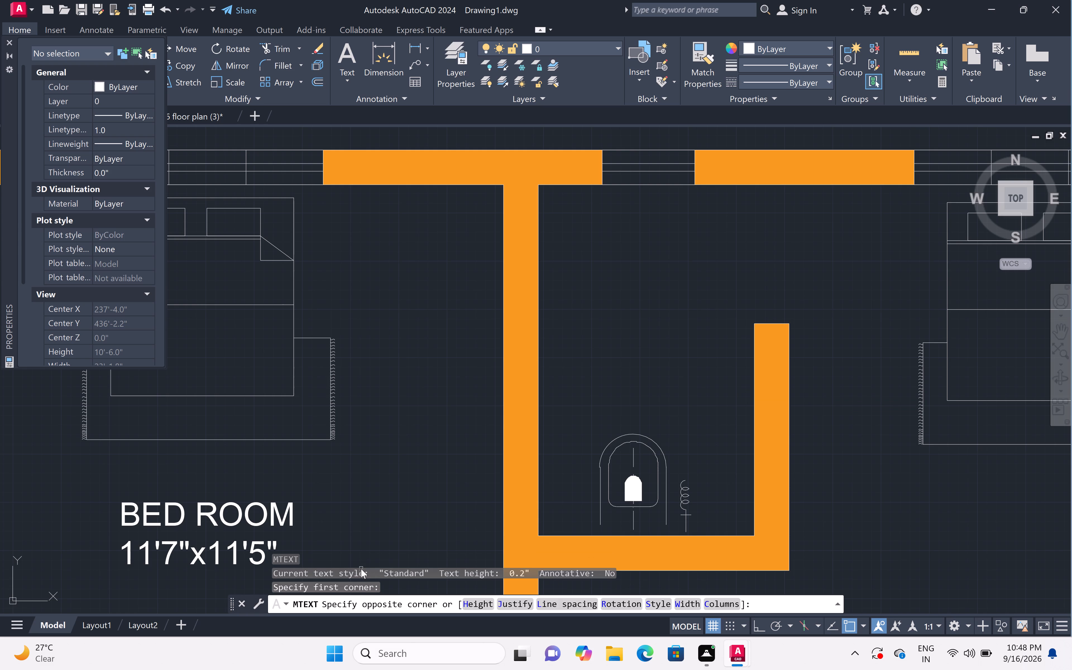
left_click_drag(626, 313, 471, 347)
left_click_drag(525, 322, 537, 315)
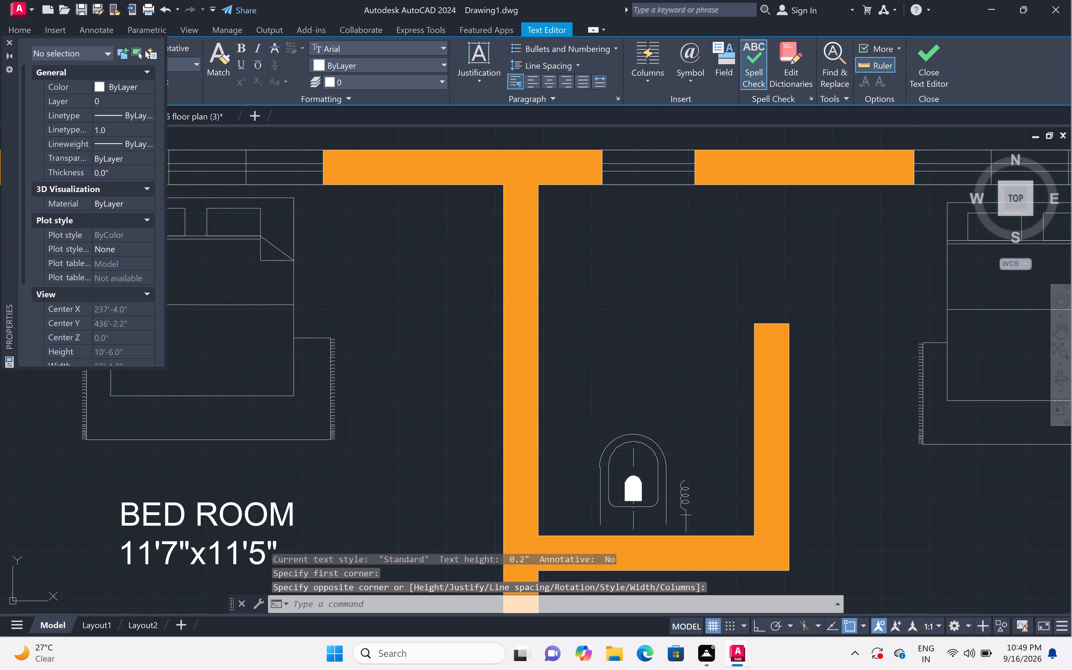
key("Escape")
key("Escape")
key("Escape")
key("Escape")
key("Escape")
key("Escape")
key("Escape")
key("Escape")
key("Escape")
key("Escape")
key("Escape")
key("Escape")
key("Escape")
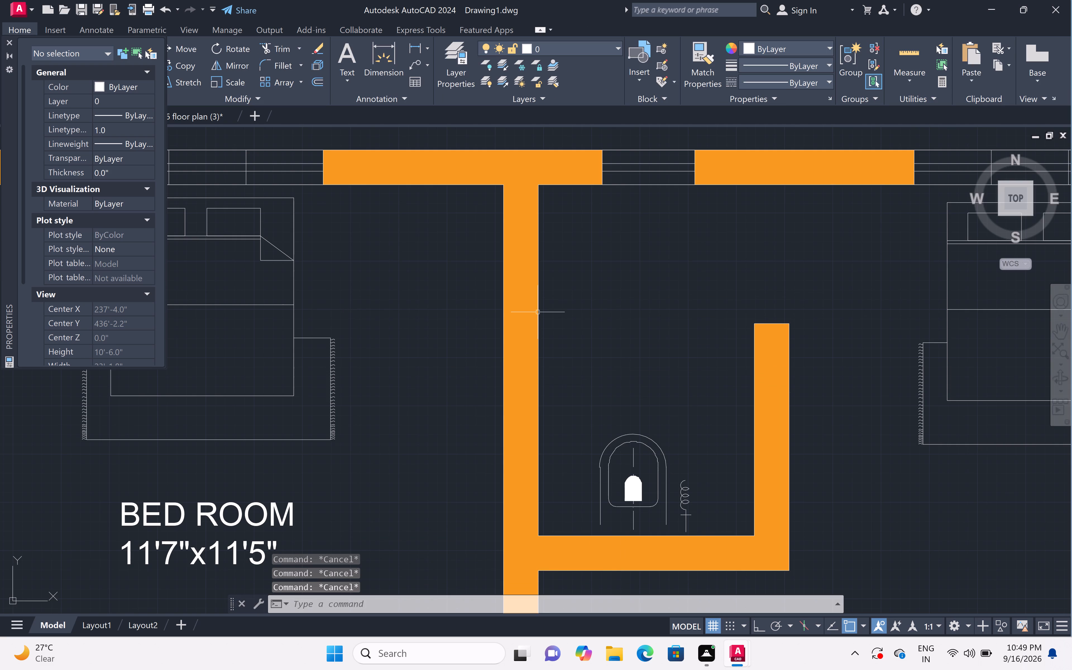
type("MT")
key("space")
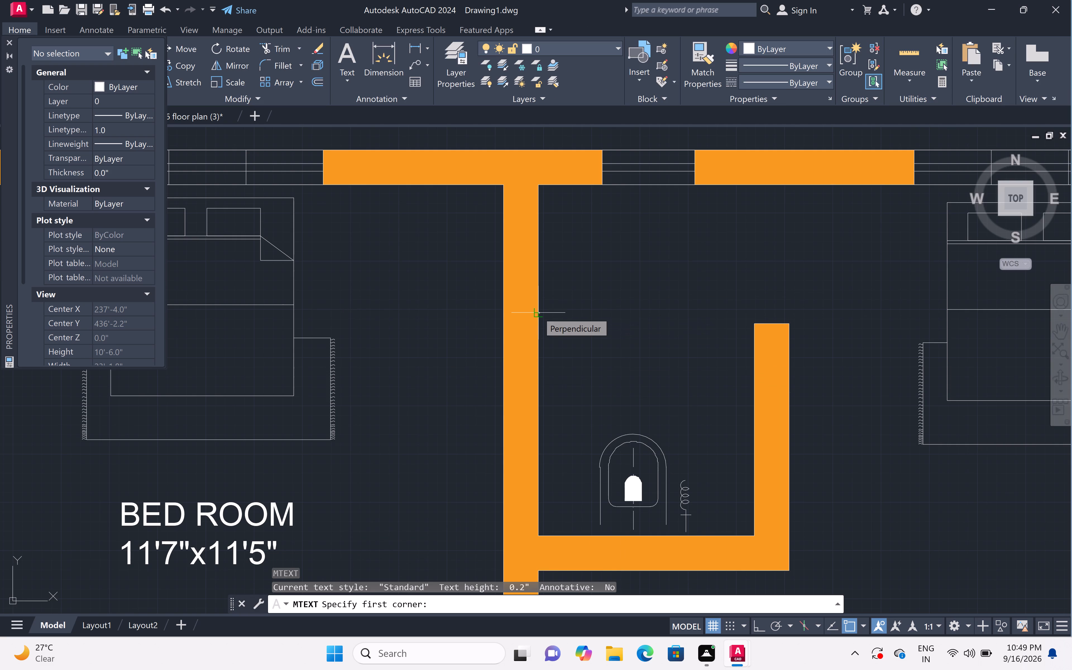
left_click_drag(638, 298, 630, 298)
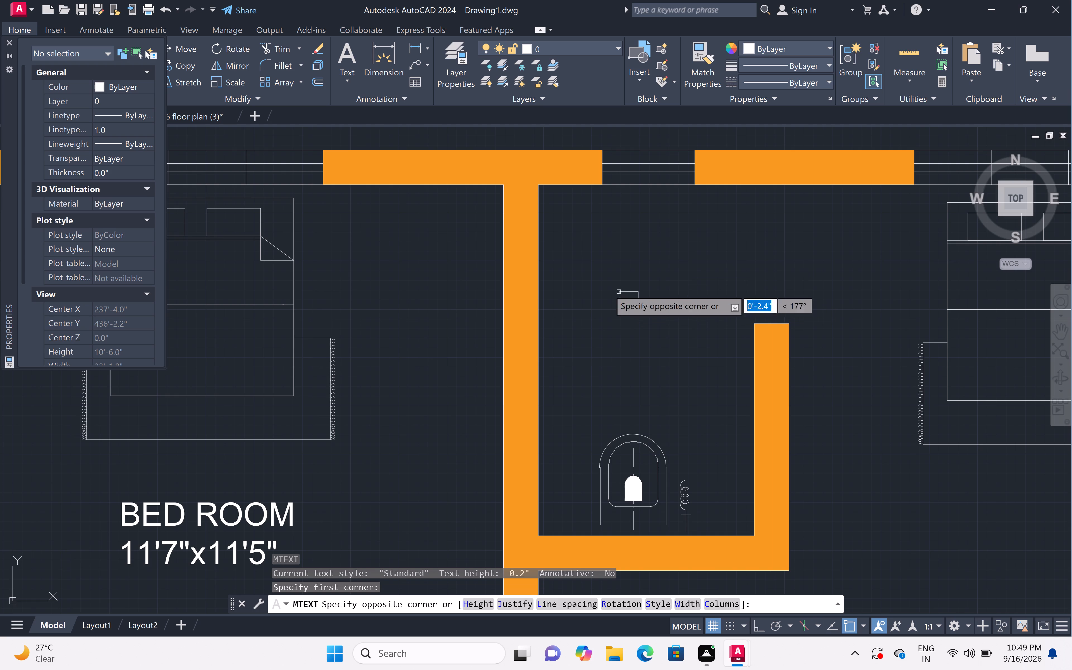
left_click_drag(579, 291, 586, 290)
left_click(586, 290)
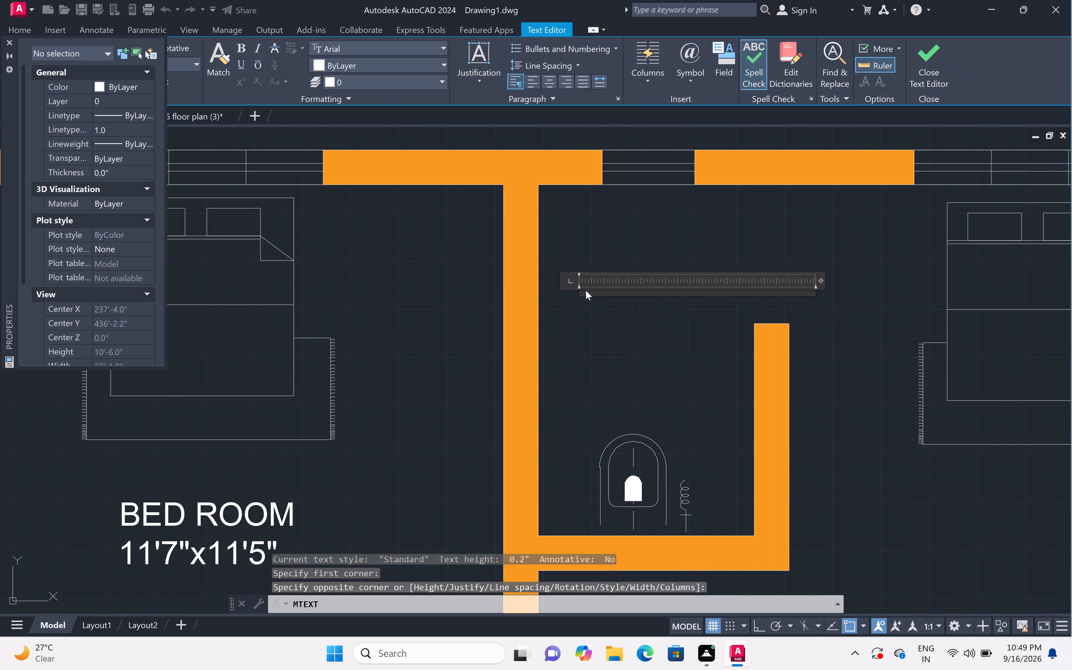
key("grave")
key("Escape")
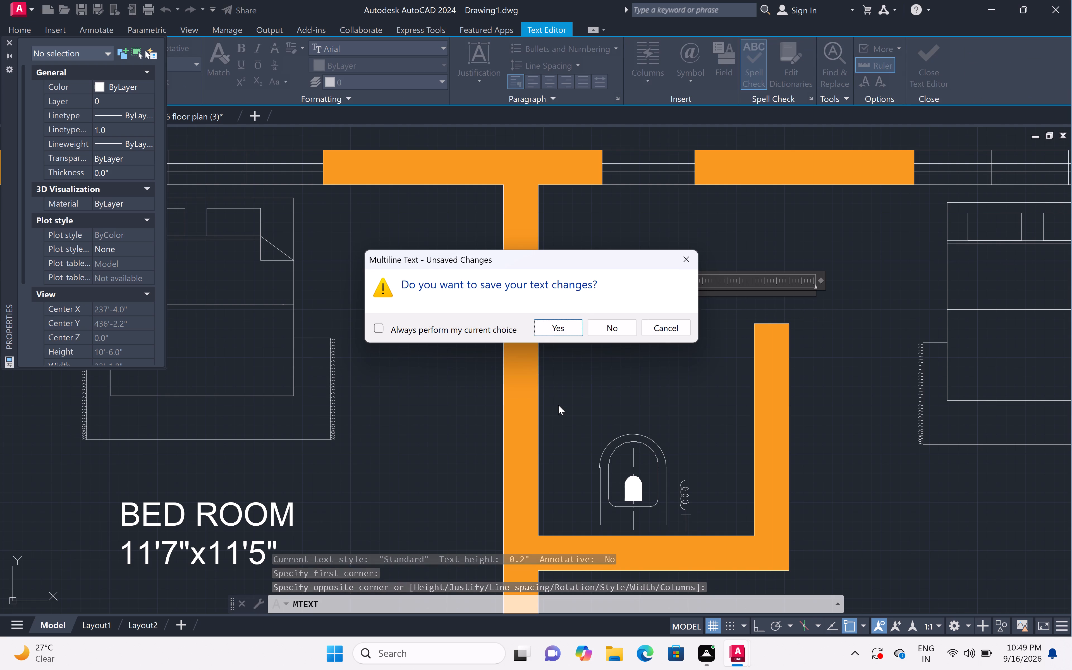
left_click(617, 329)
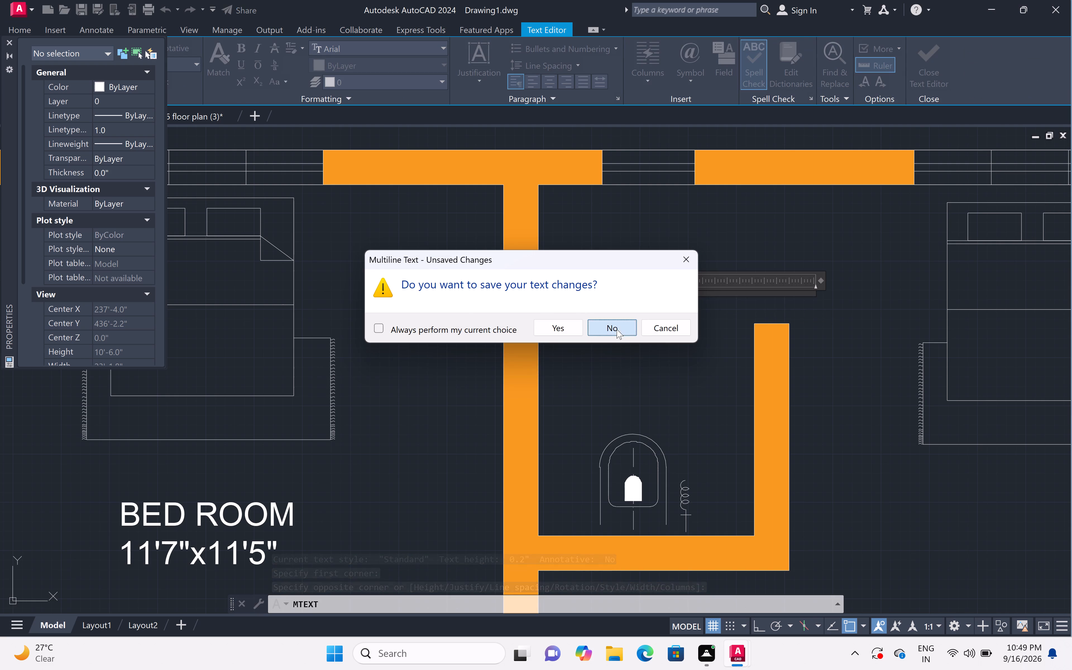
Add a two-line multiline text above the WC in the toilet between the upper bedrooms, reading TOILET and 4'8"X7'7".
type("MT")
key("space")
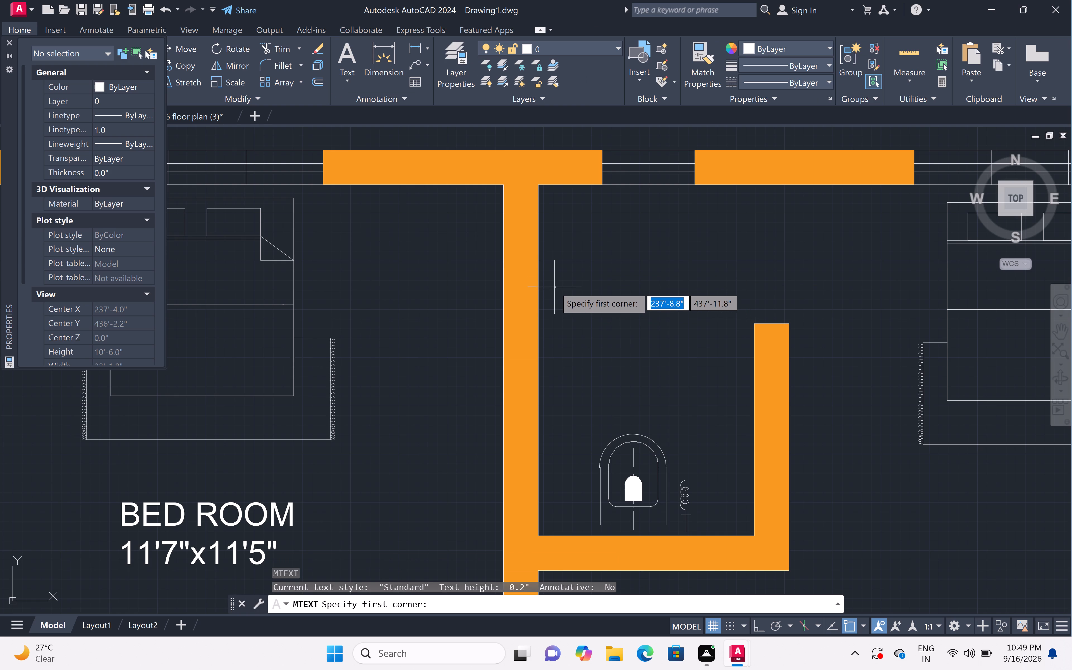
left_click(547, 289)
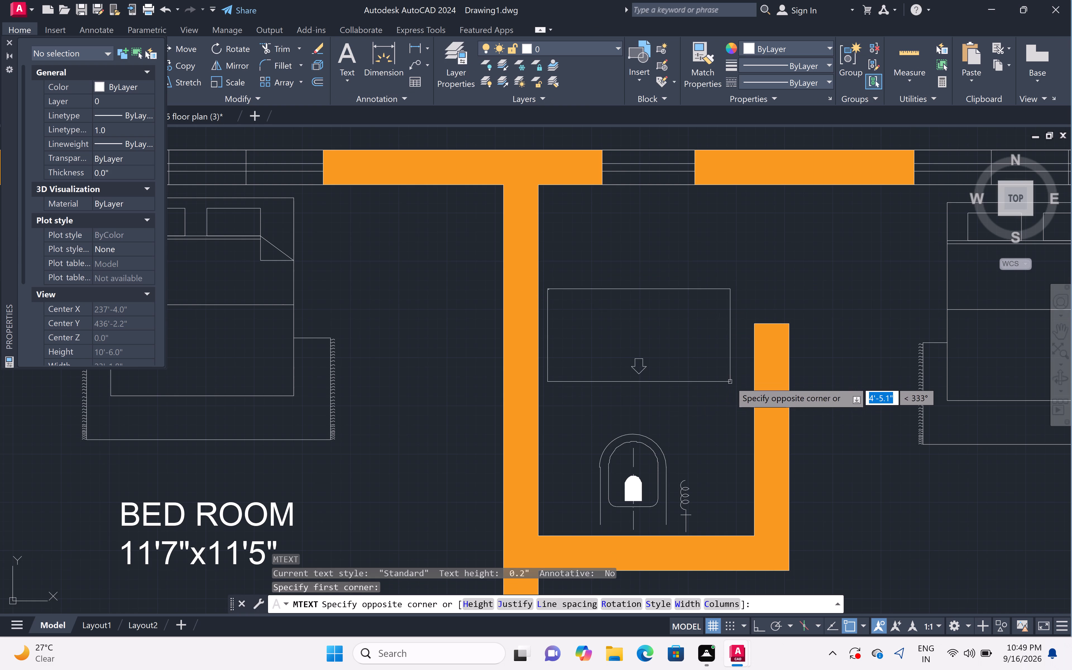
left_click(745, 382)
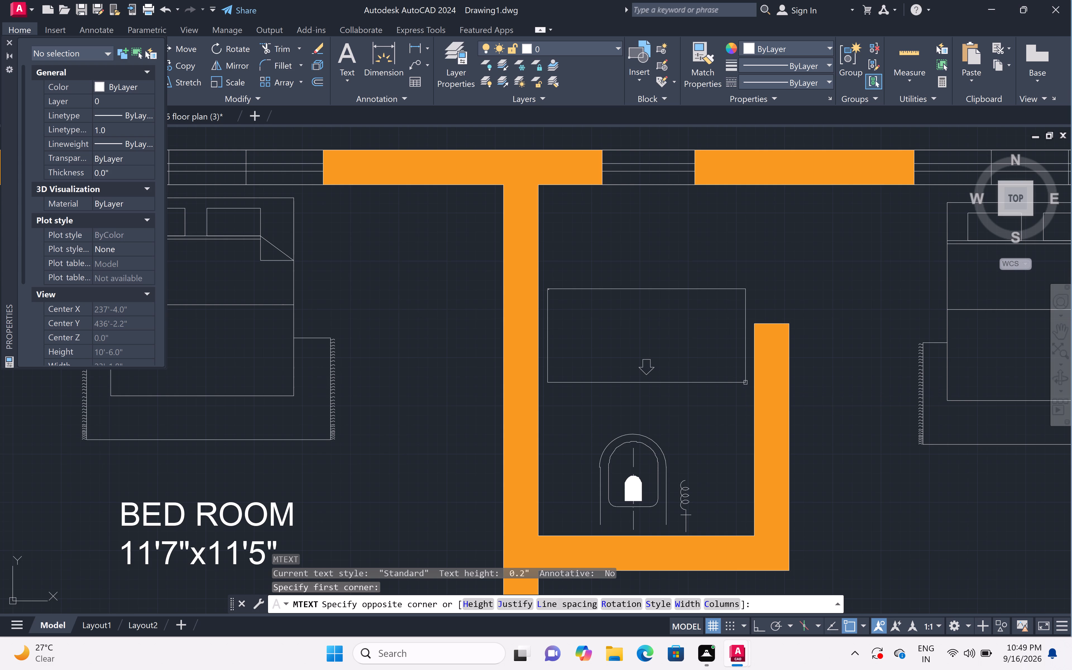
type("TOILET")
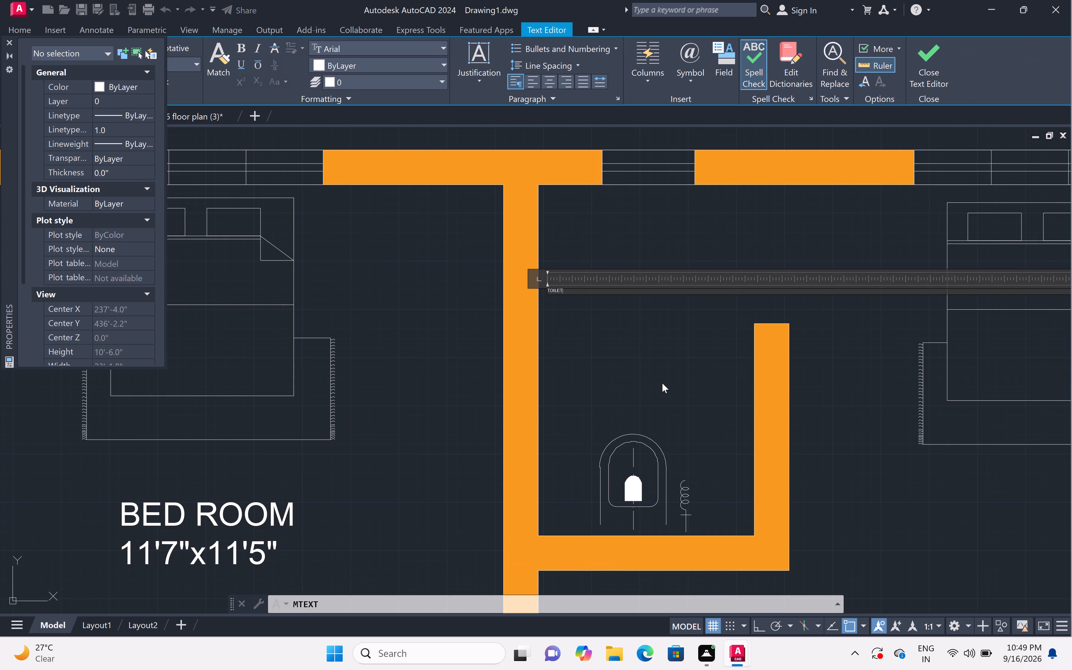
key("Return")
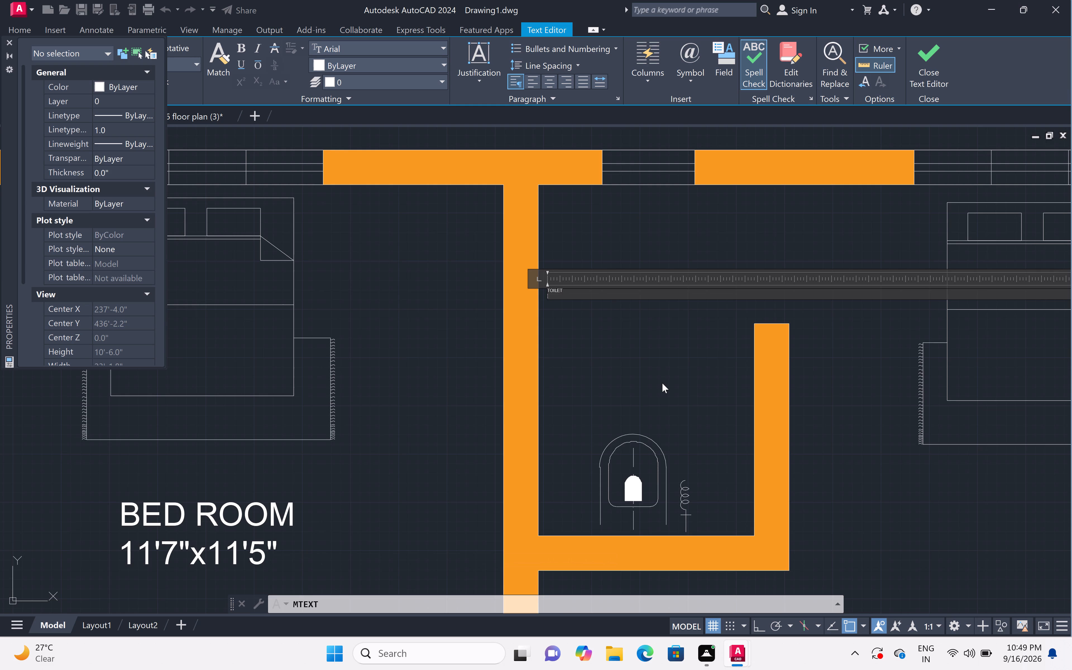
key("4")
key("apostrophe")
key("8")
key("shift+quotedbl")
key("x")
type("7'7")
key("shift+quotedbl")
left_click(600, 324)
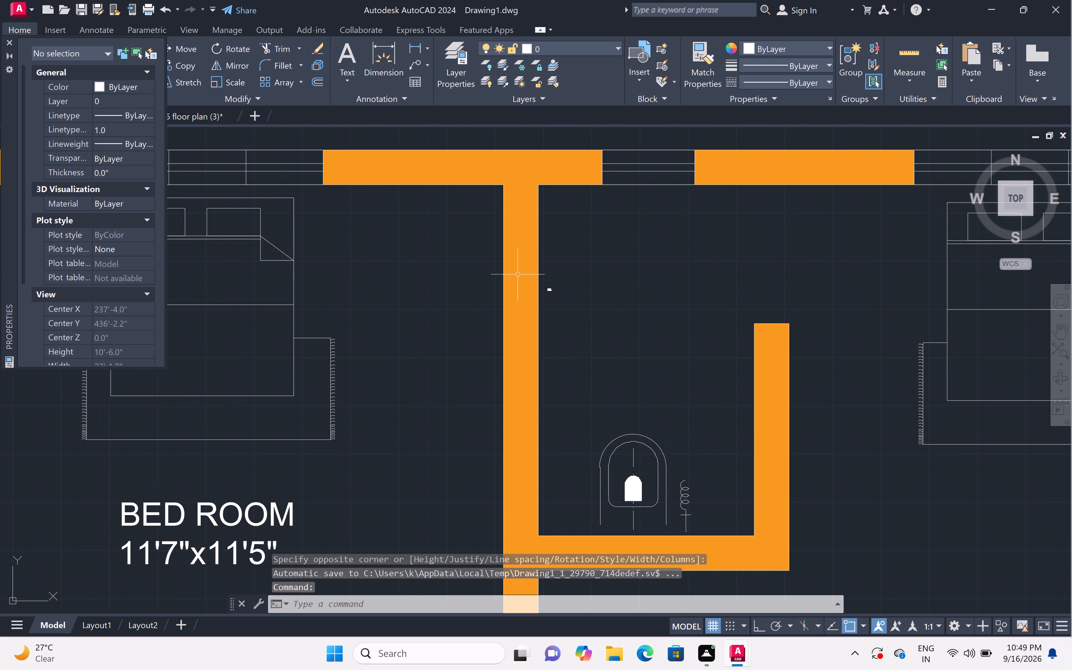
Set the text height of the new TOILET label to 6".
scroll(541, 283, "up", 4)
left_click(544, 282)
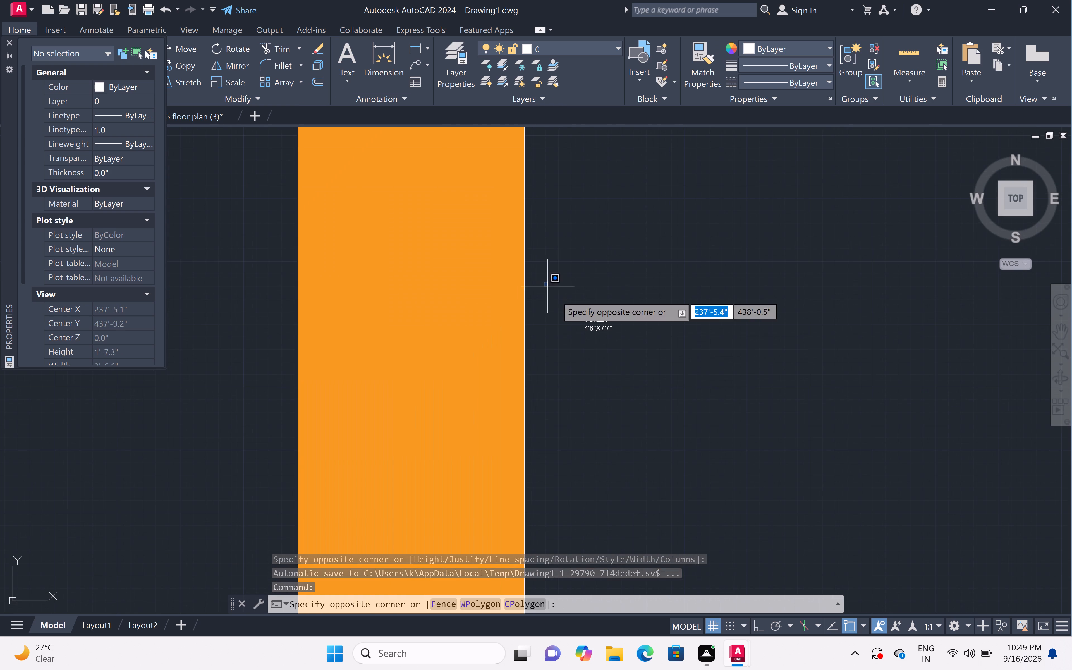
left_click(663, 374)
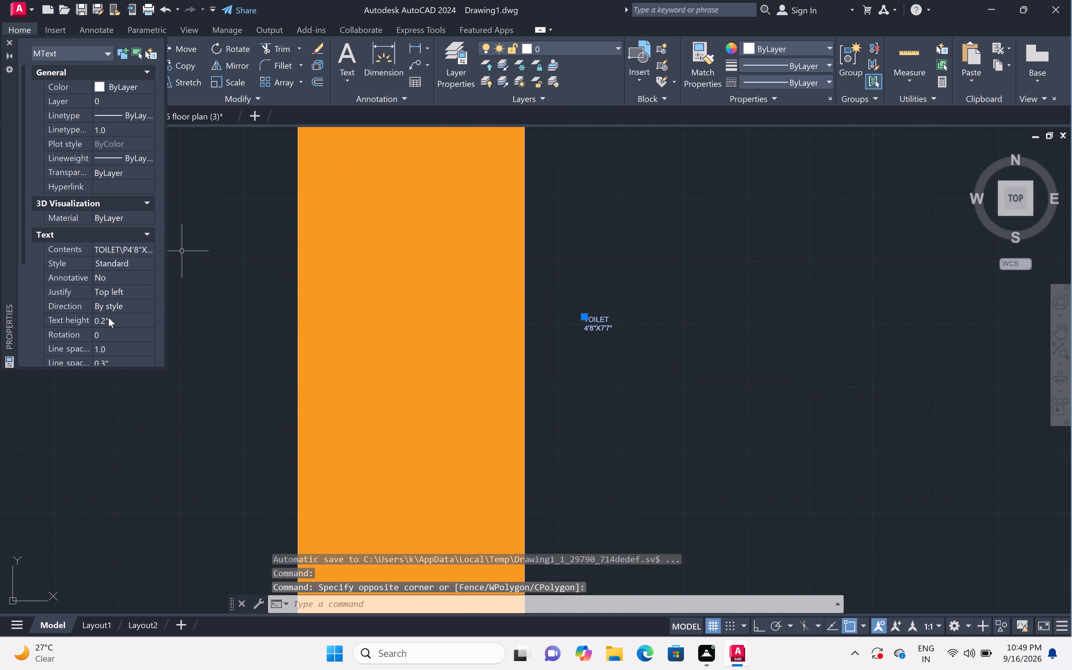
left_click(114, 319)
key("BackSpace")
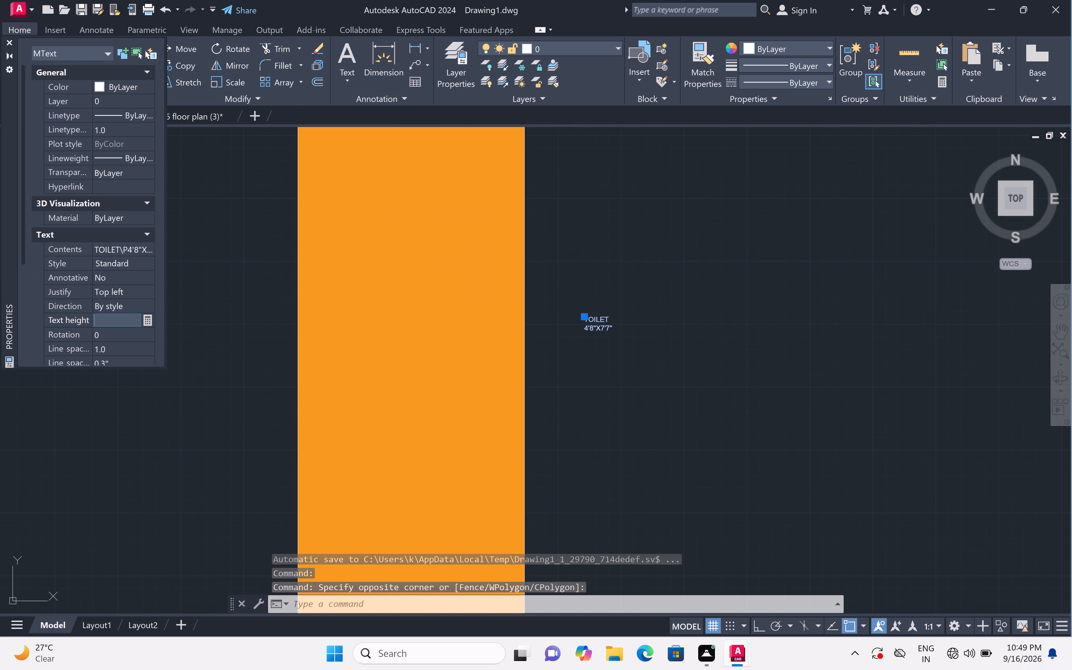
key("6")
key("shift+quotedbl")
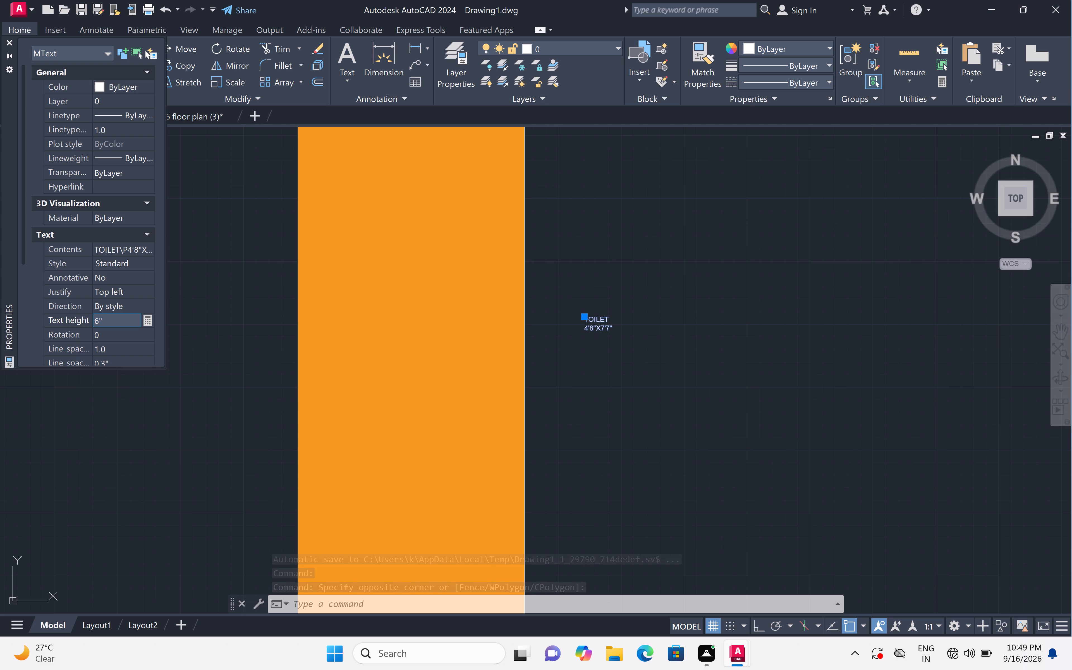
left_click(643, 384)
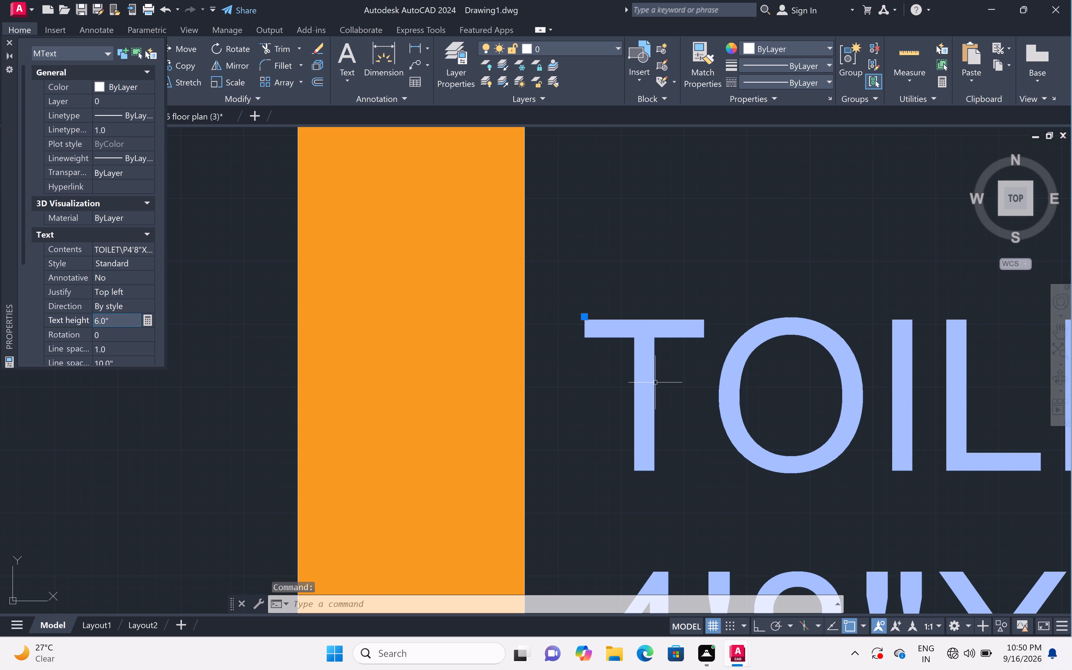
key("Escape")
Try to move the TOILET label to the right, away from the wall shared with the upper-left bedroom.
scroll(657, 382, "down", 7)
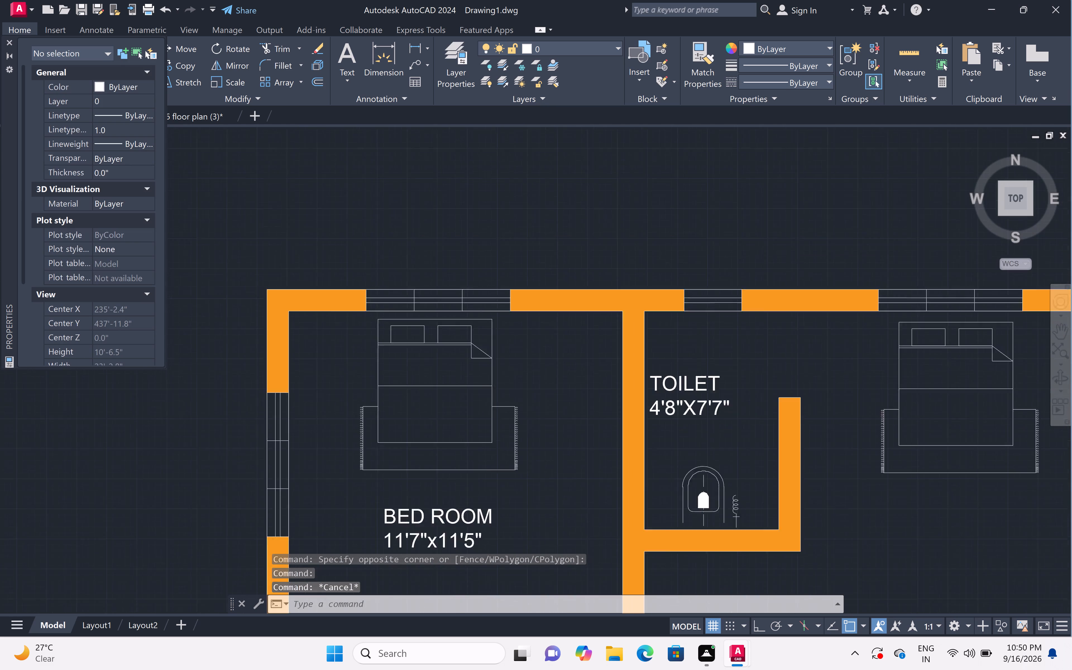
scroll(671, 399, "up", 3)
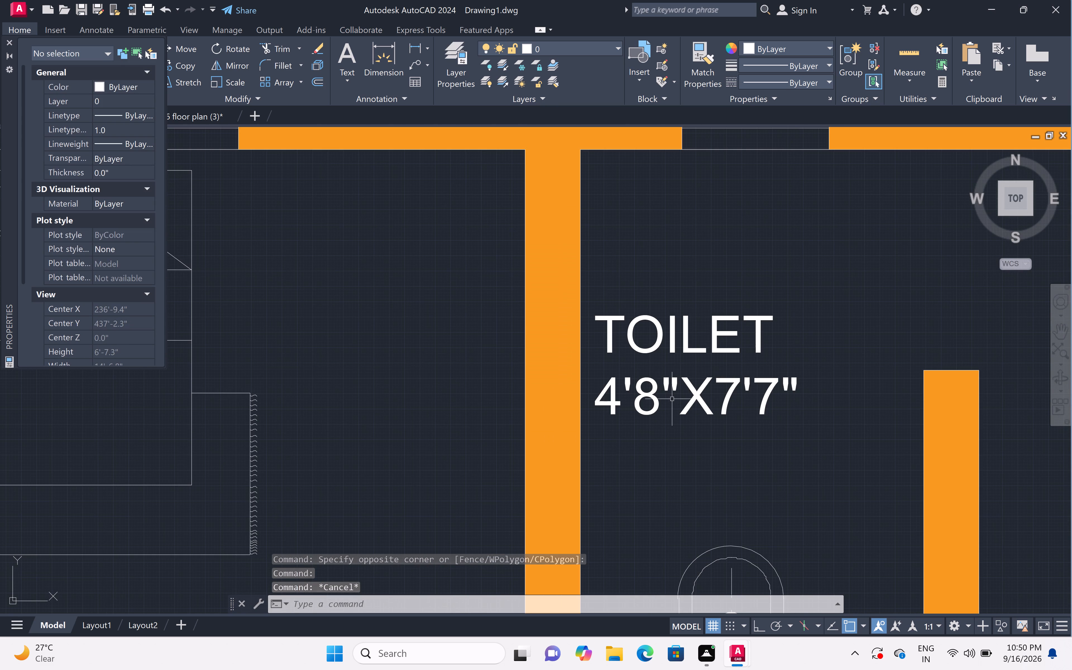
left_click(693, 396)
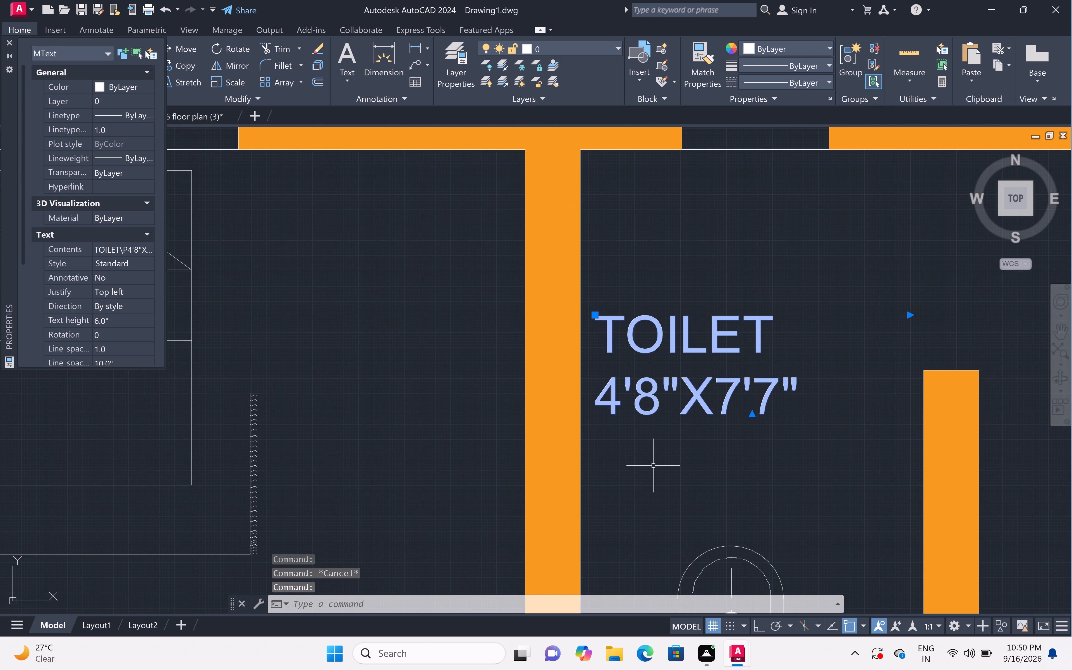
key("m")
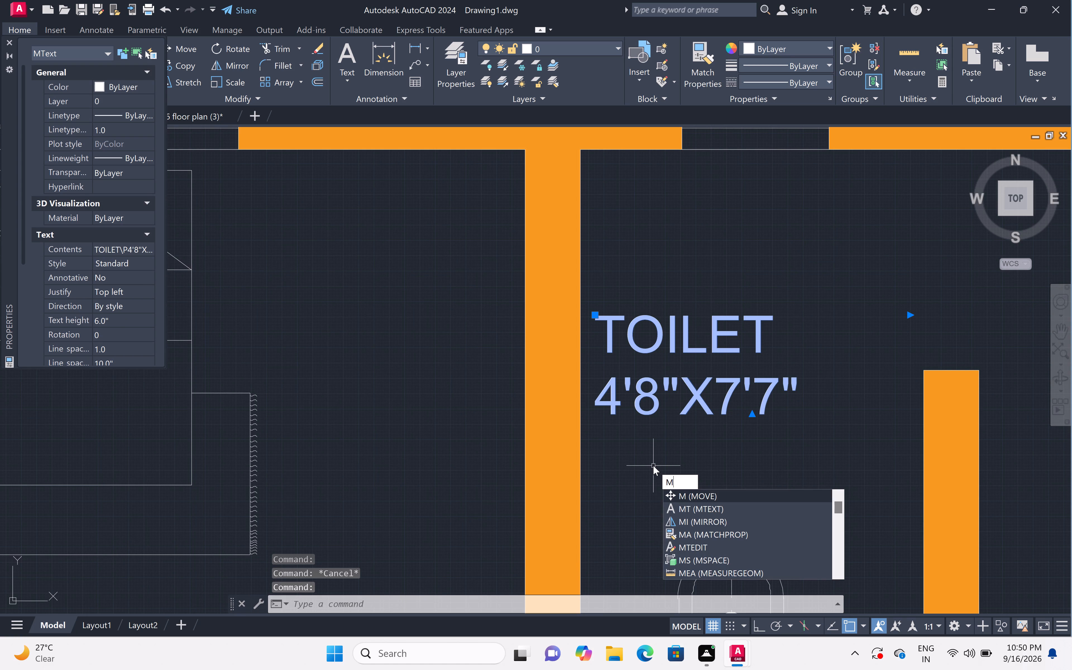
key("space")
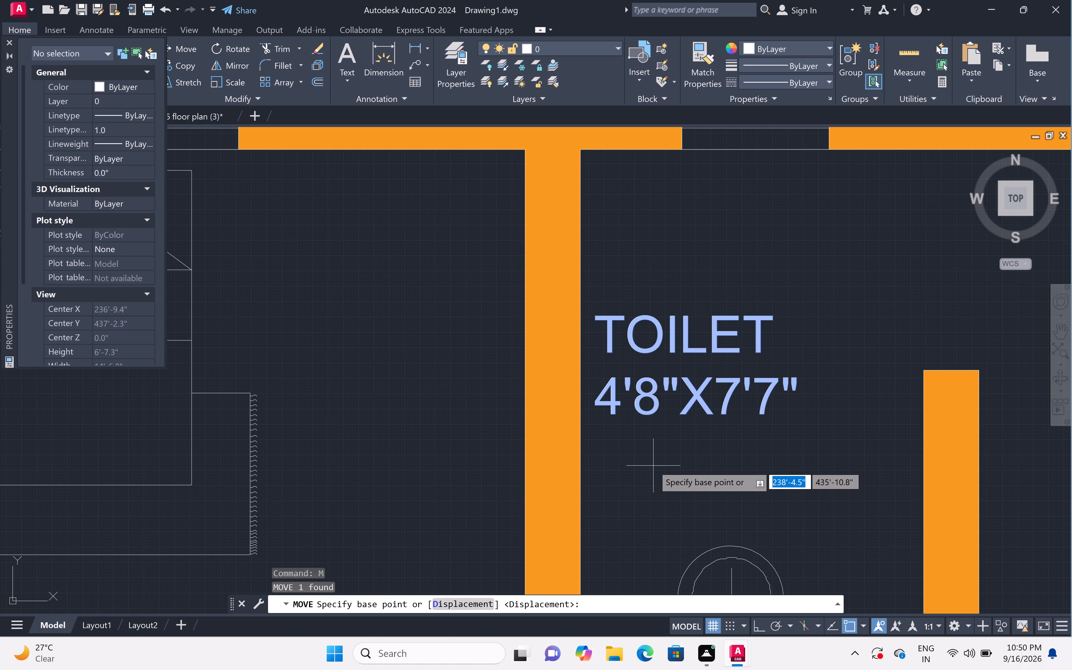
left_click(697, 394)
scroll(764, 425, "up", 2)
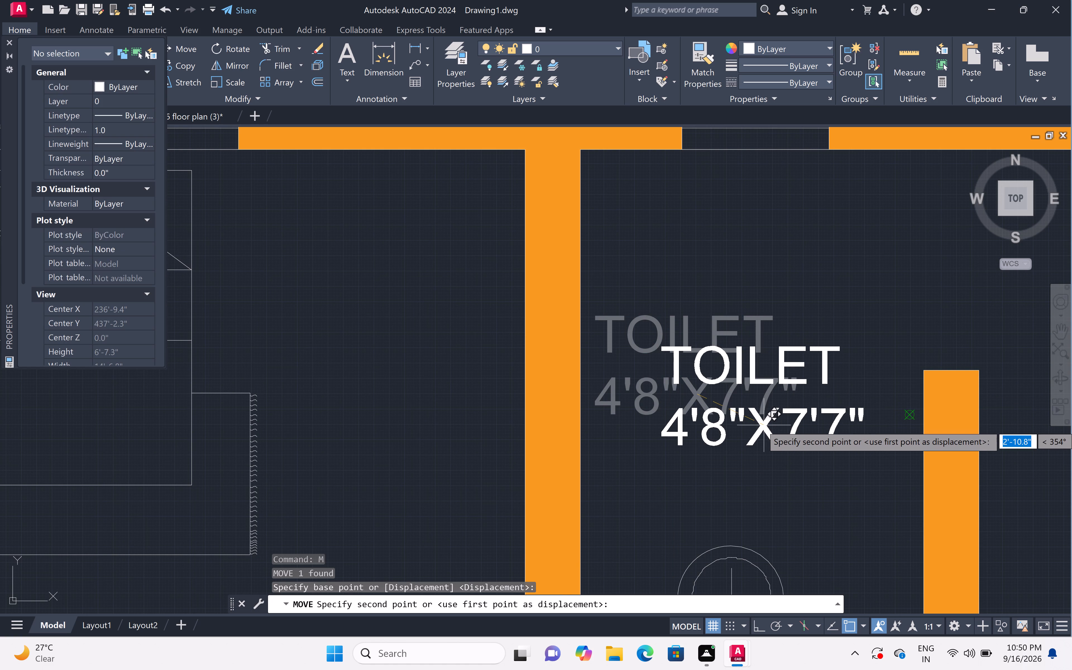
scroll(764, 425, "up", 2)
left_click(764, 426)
Move the TOILET label back to the left so it sits clear of the walls, roughly centred above the WC.
scroll(764, 426, "down", 6)
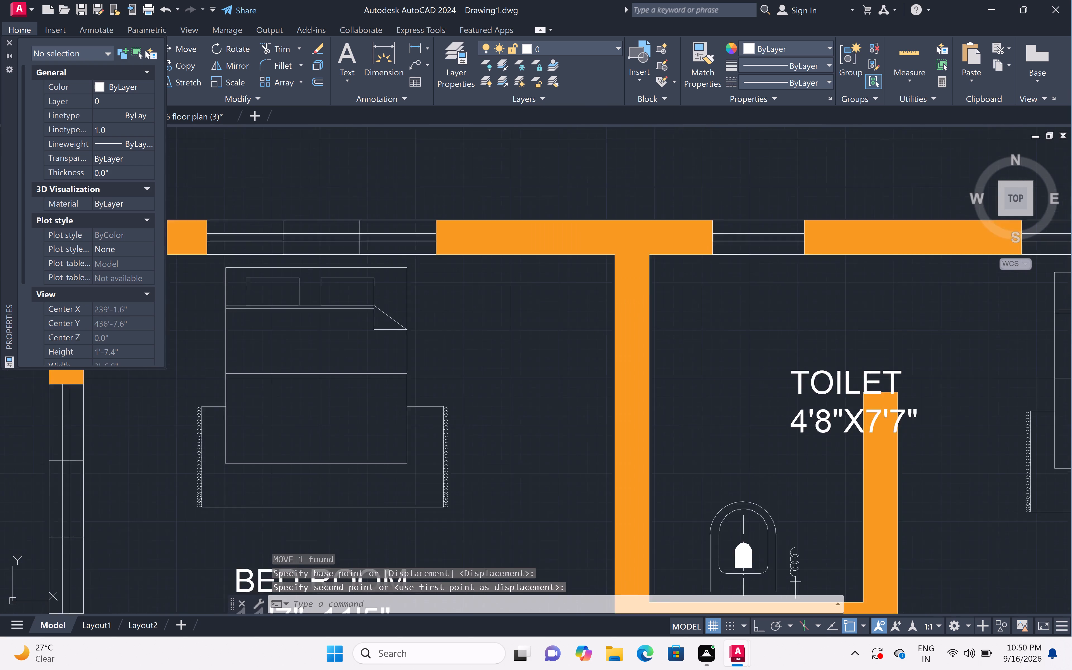
left_click(822, 420)
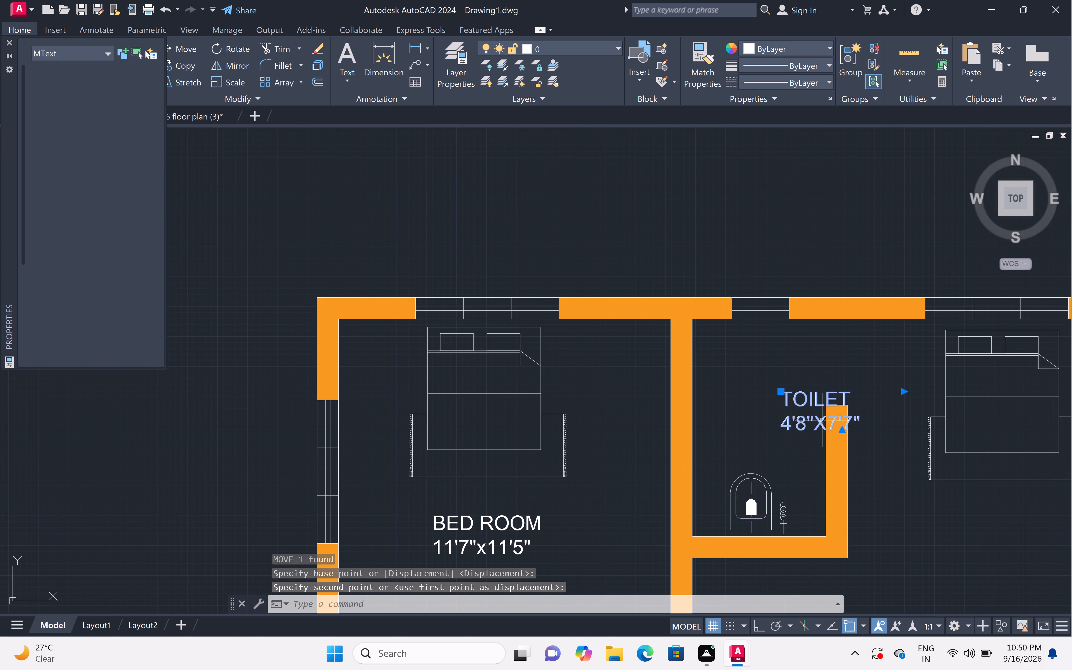
type("M")
key("space")
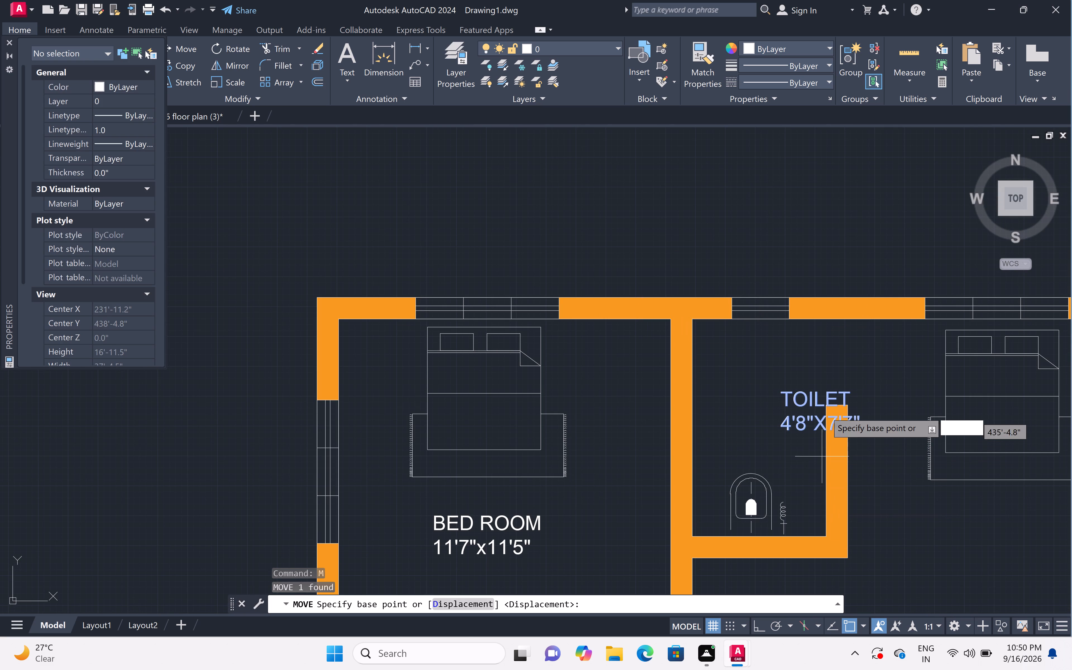
left_click(810, 395)
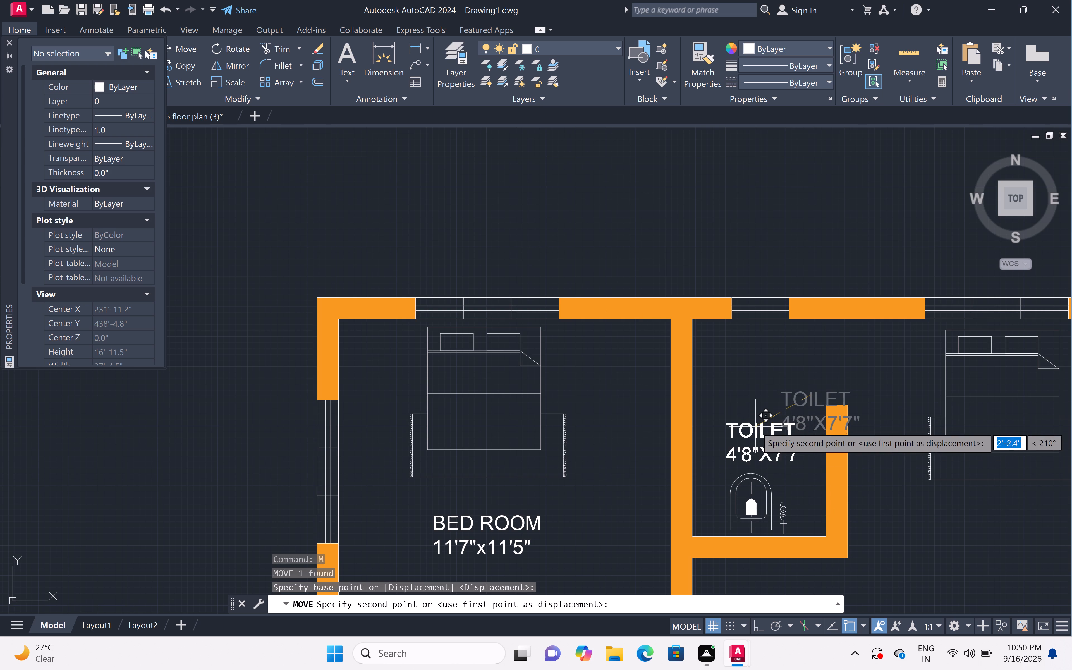
scroll(756, 386, "up", 5)
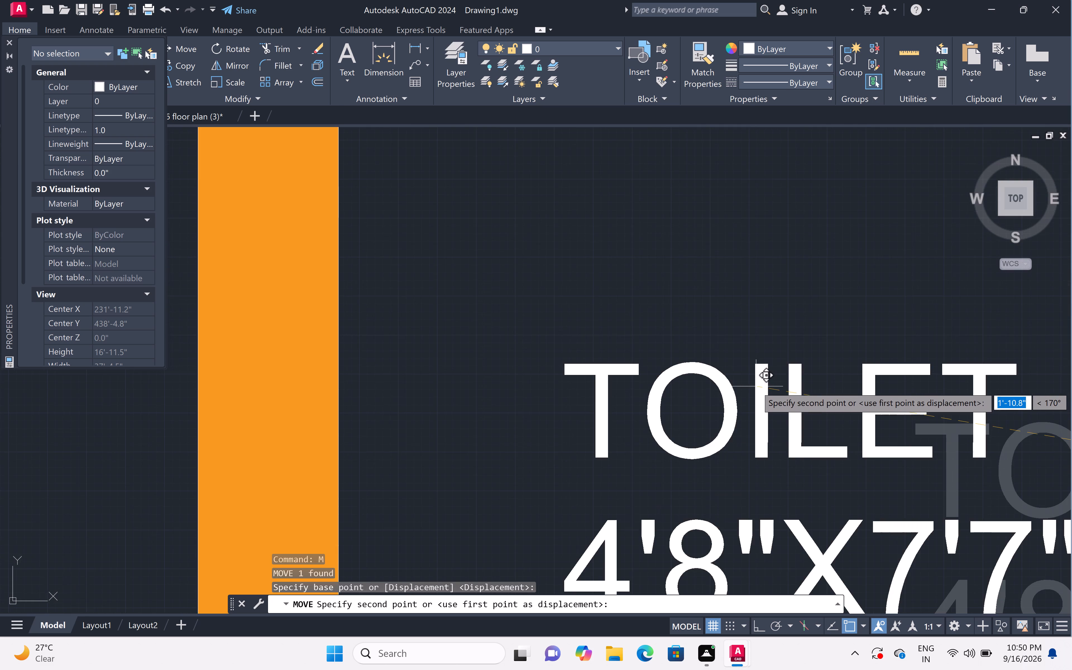
scroll(756, 386, "up", 1)
double_click(765, 350)
scroll(780, 358, "down", 5)
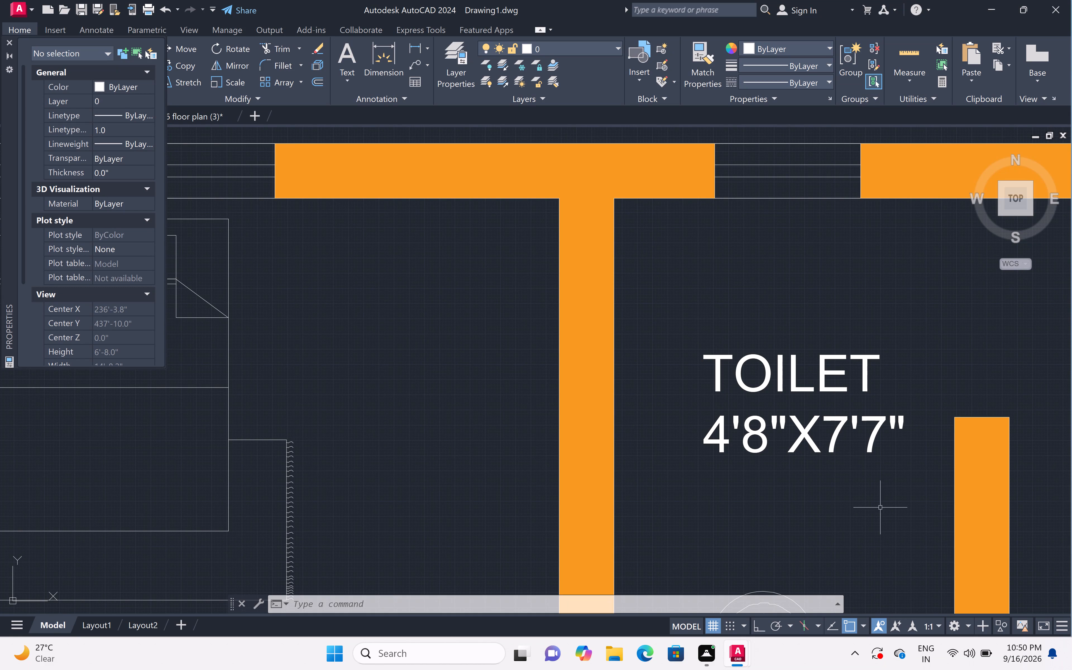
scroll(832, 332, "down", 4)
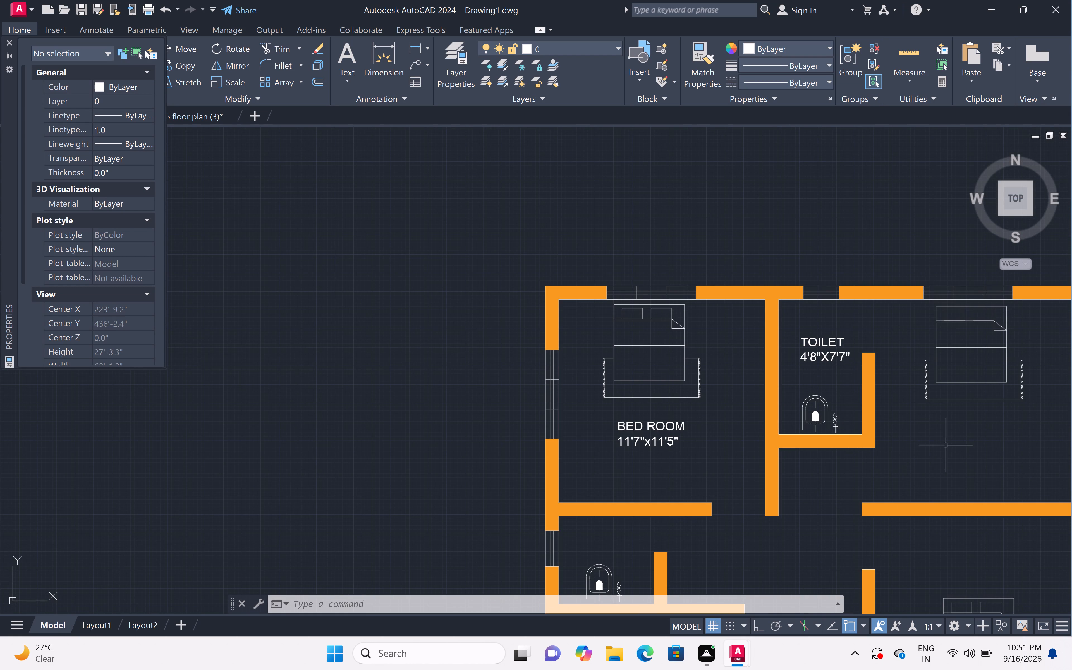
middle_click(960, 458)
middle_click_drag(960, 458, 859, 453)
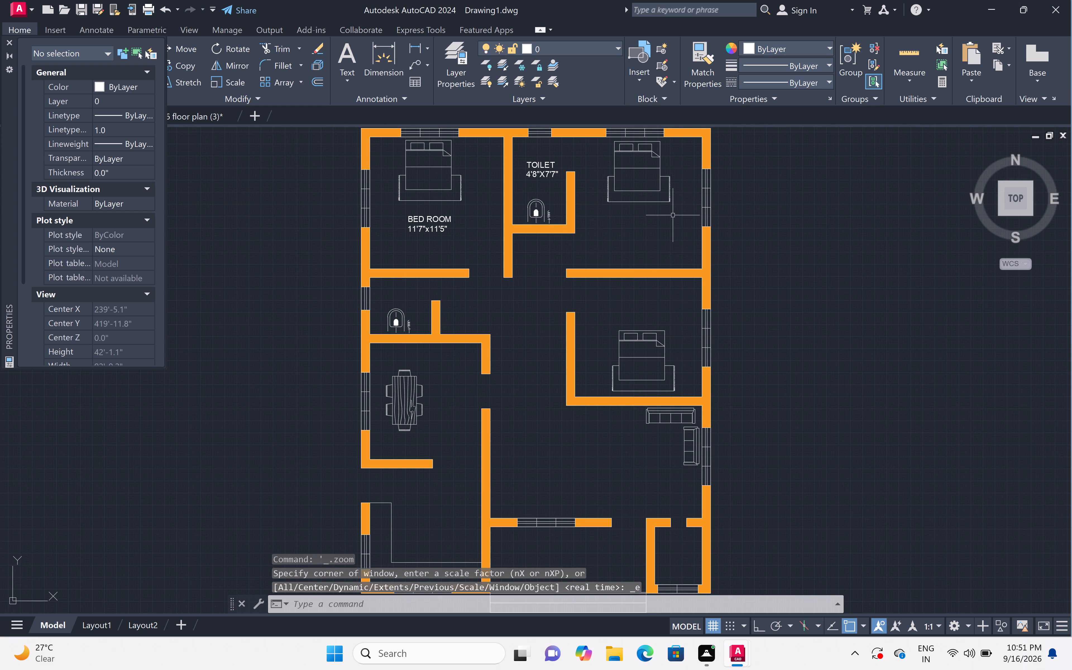
Add a two-line multiline text below the bed in the upper-right bedroom, reading BED ROOM and 11'0"X11'5".
scroll(641, 166, "up", 3)
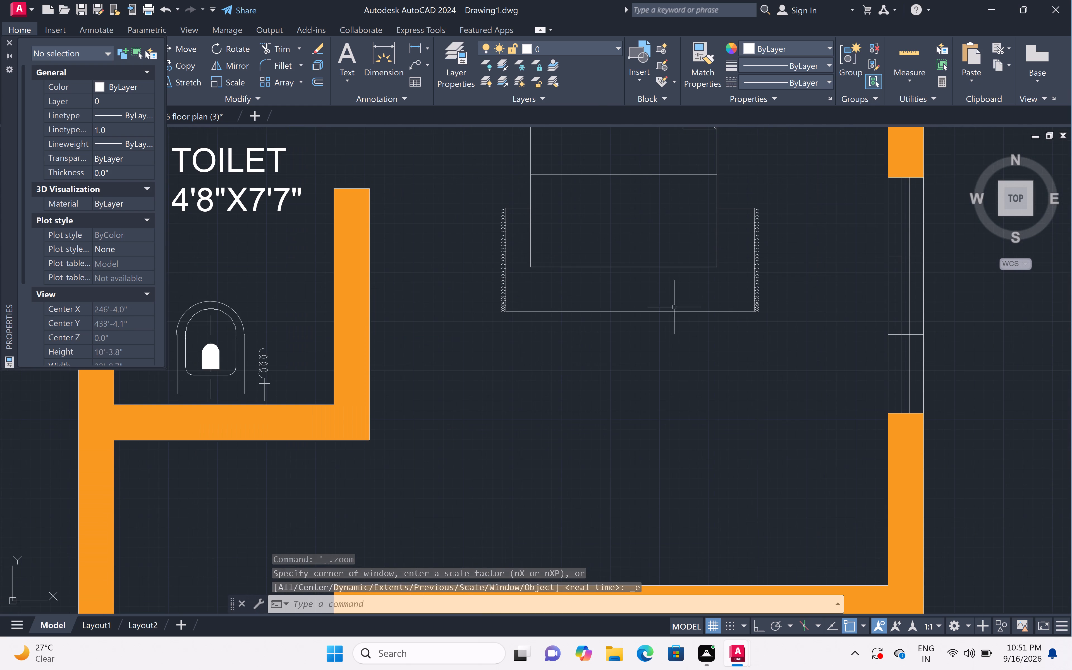
type("MT")
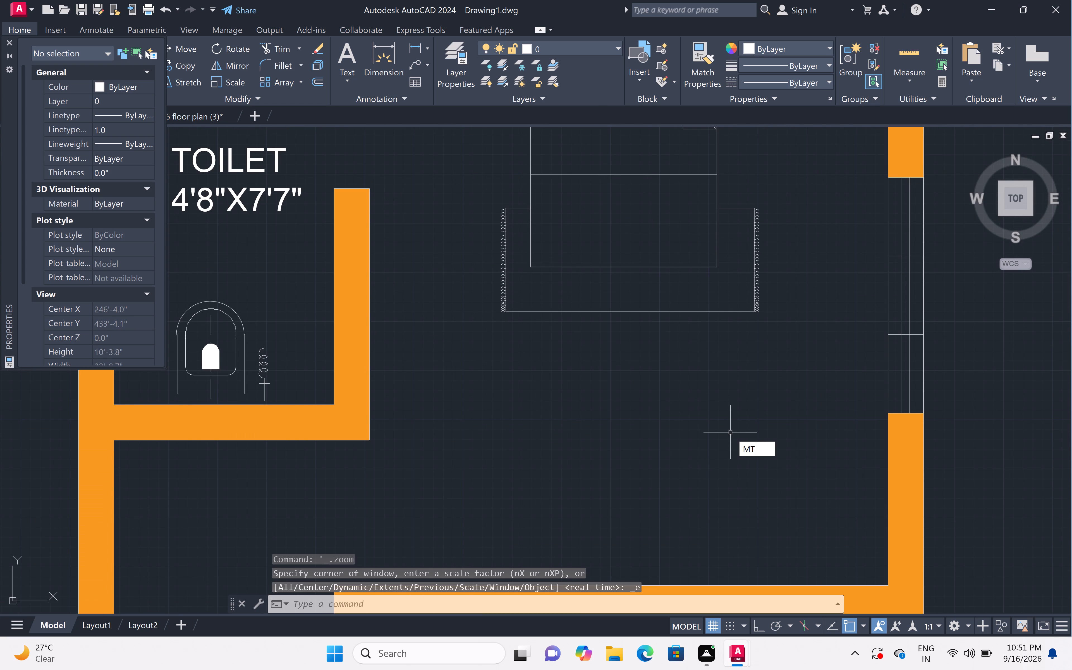
key("space")
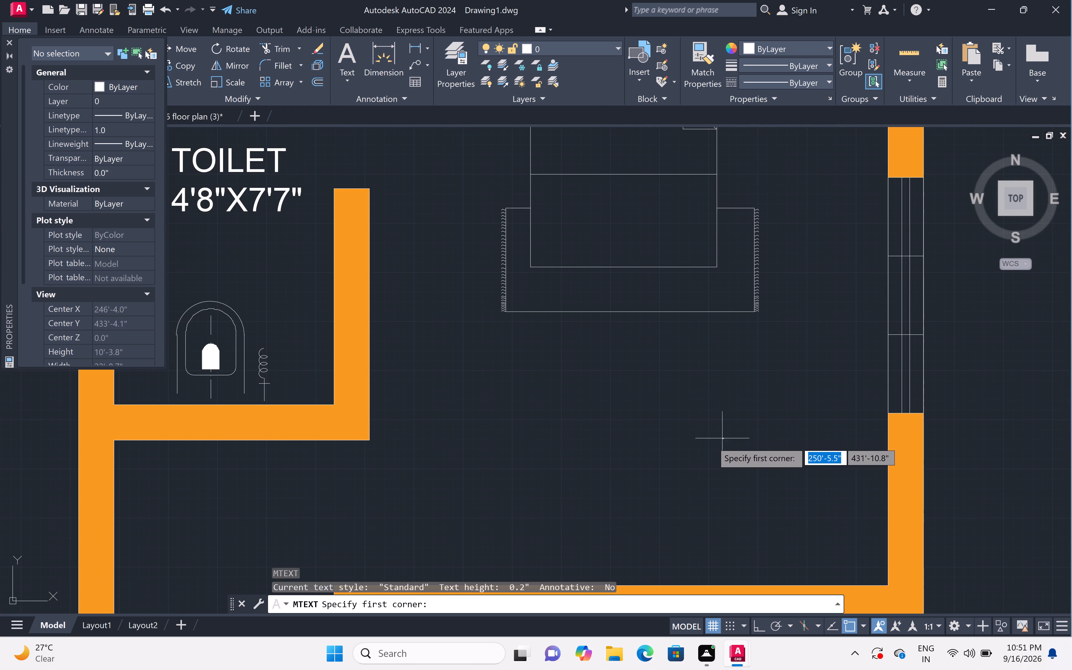
left_click(455, 387)
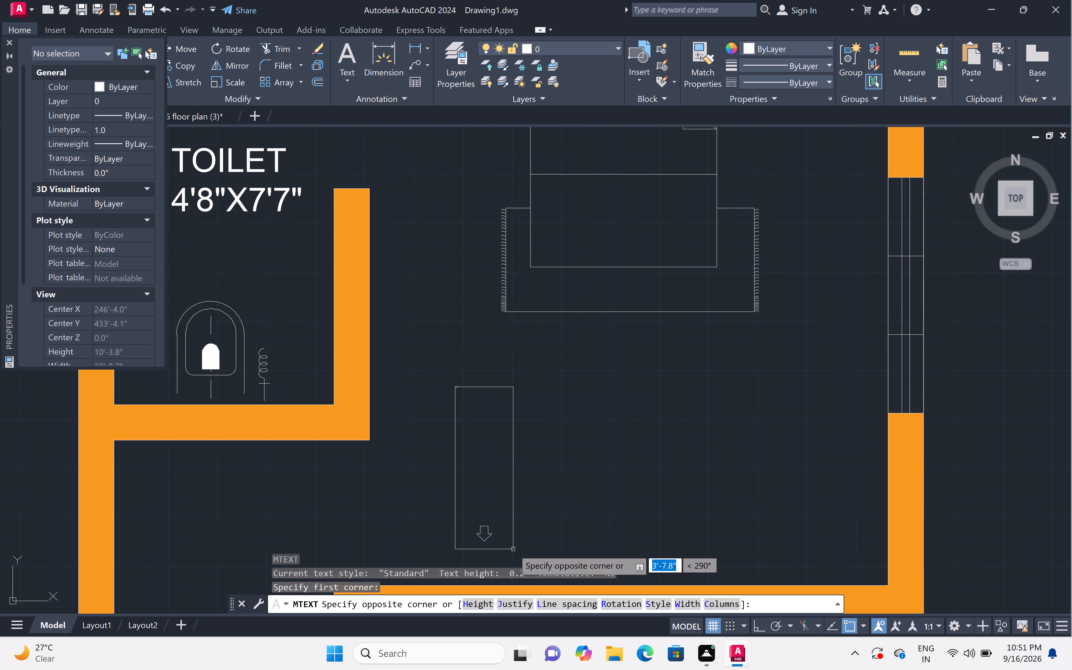
left_click(823, 523)
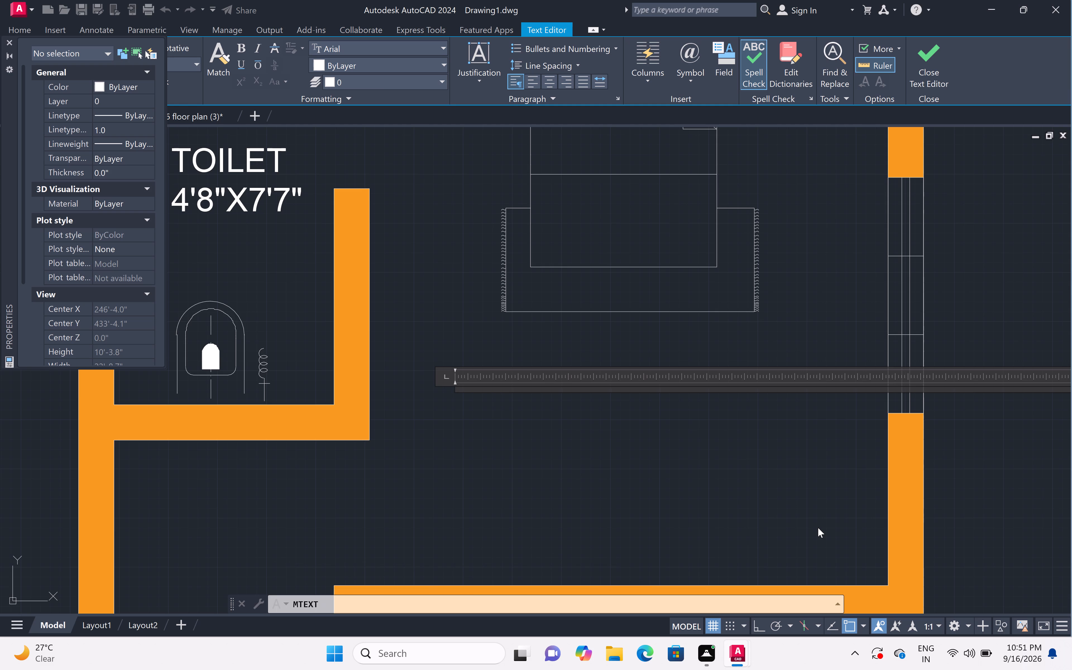
type("BED ROOM")
key("Return")
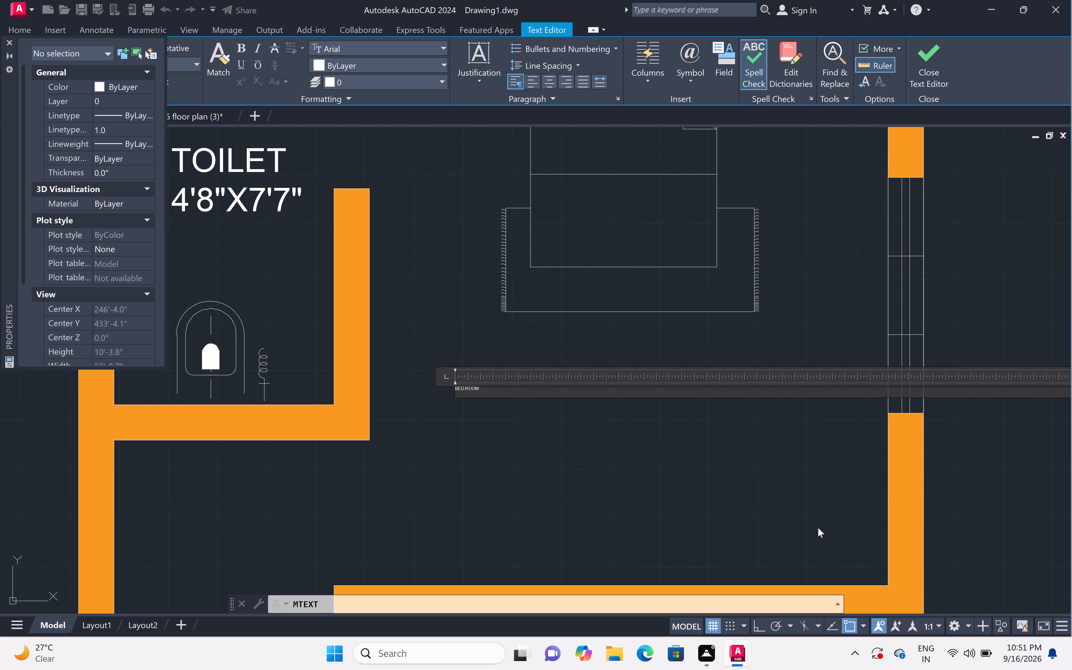
type("11'0")
key("shift+quotedbl")
key("x")
type("11")
key("apostrophe")
key("5")
key("shift+quotedbl")
double_click(492, 454)
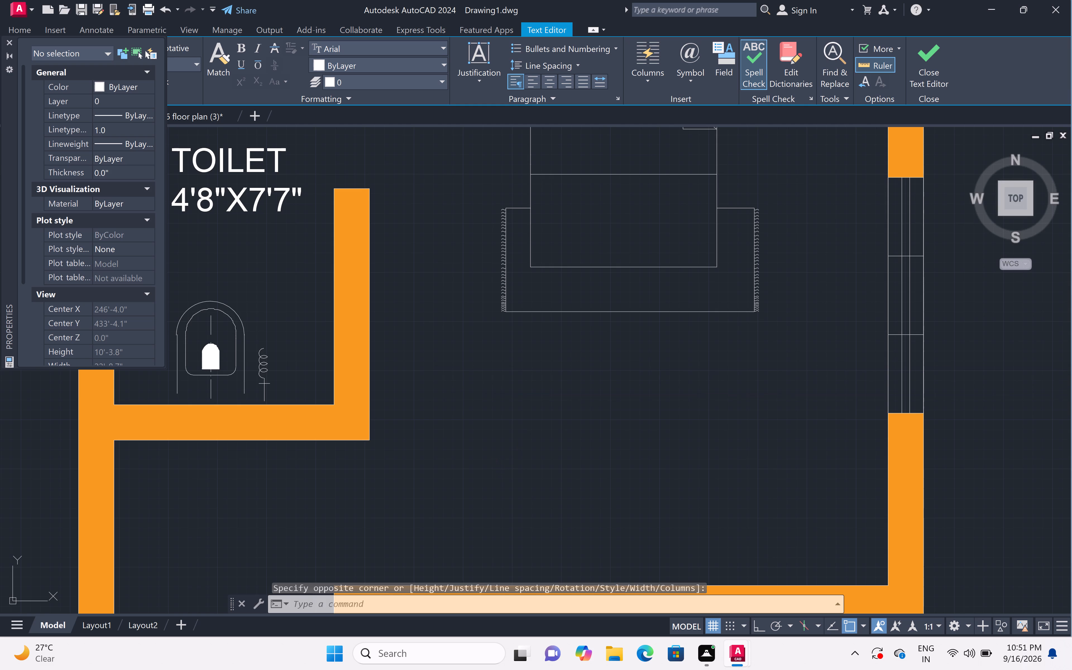
Set the text height of the new BED ROOM label in the upper-right bedroom to 6".
left_click(426, 368)
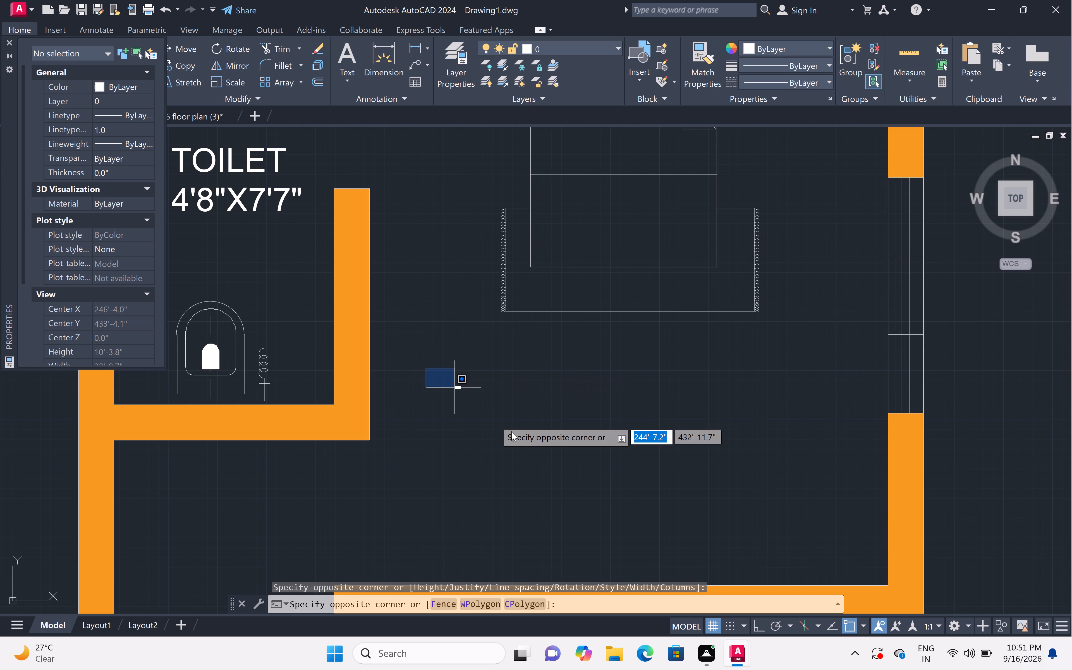
left_click(514, 436)
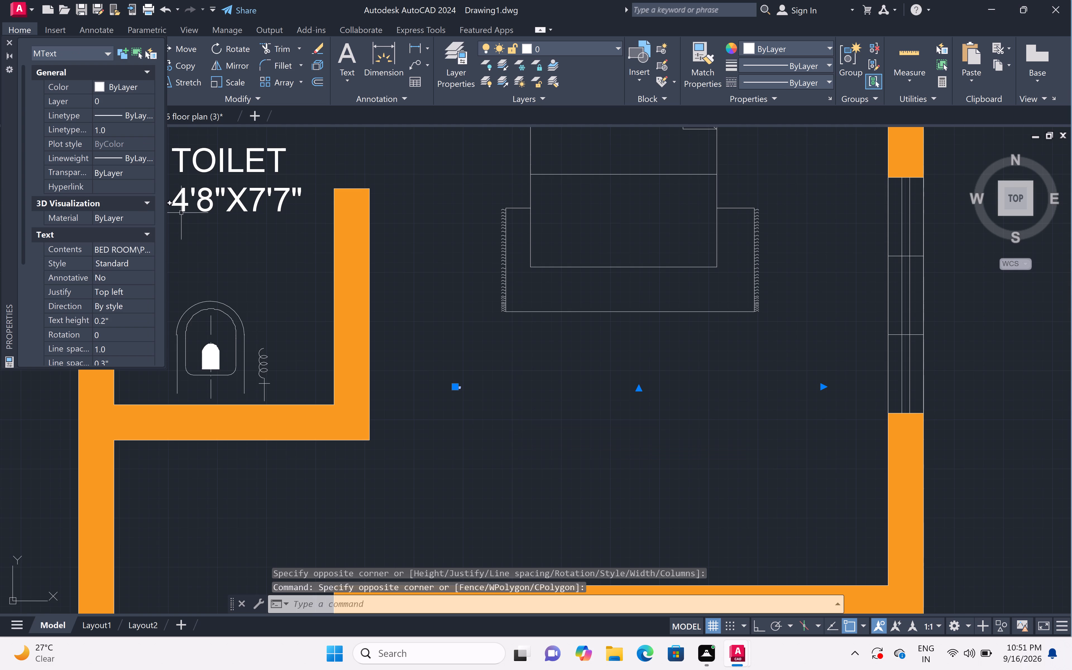
left_click(140, 317)
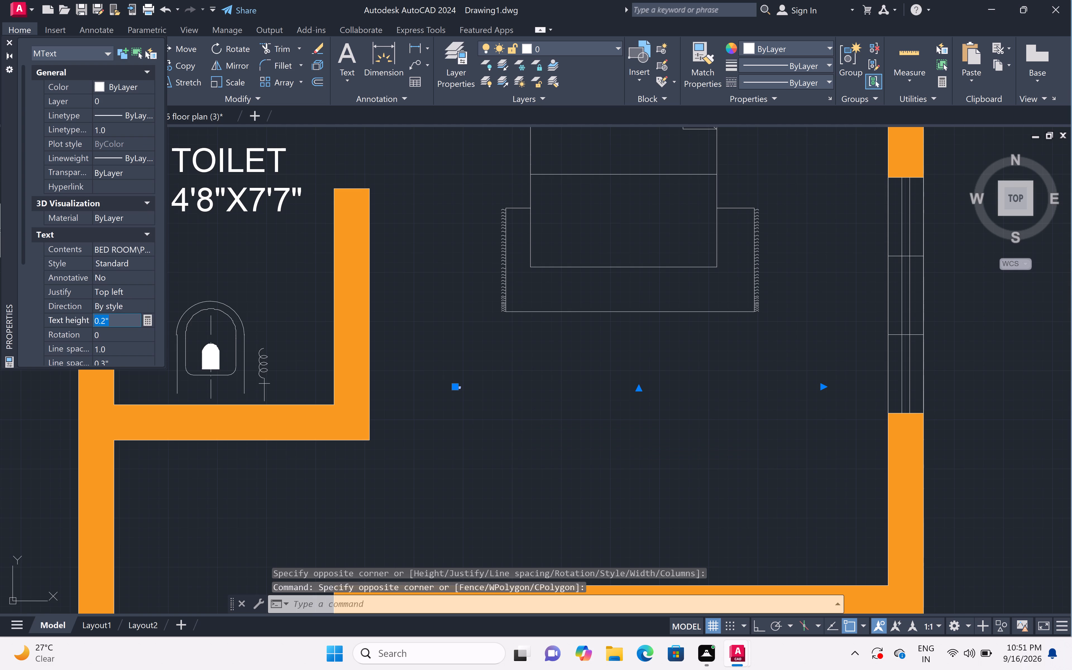
key("BackSpace")
key("6")
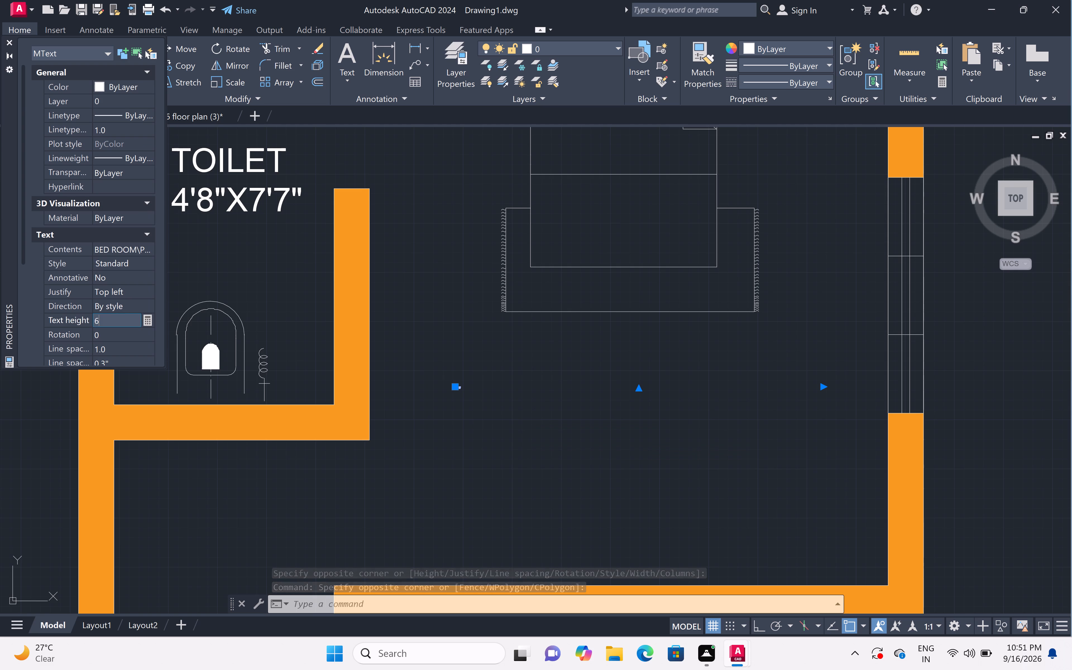
key("apostrophe")
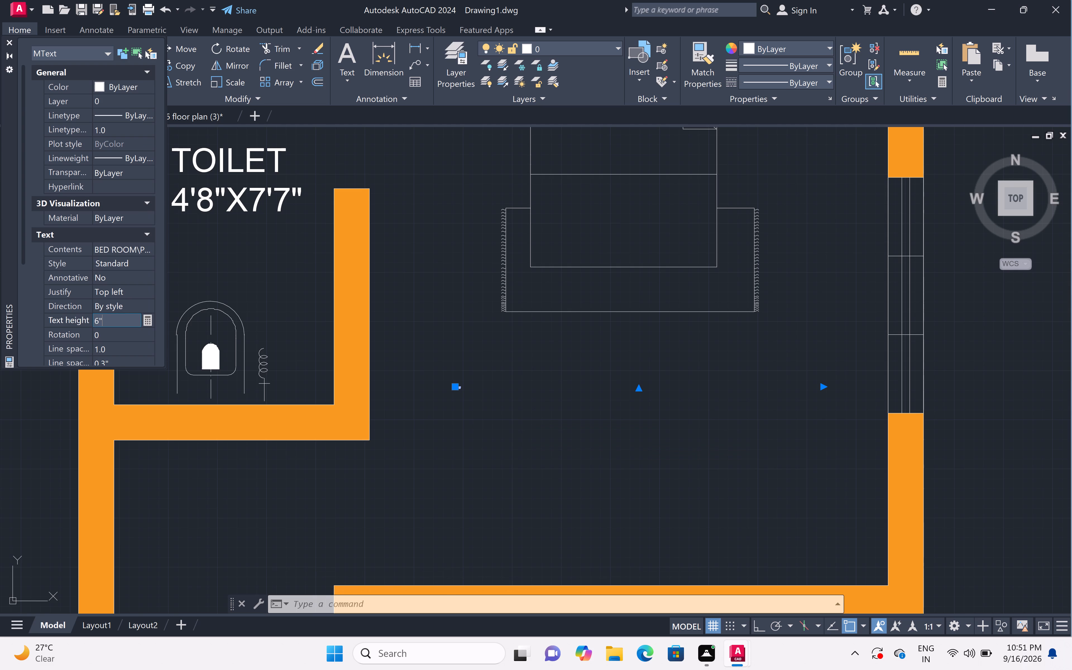
left_click(467, 458)
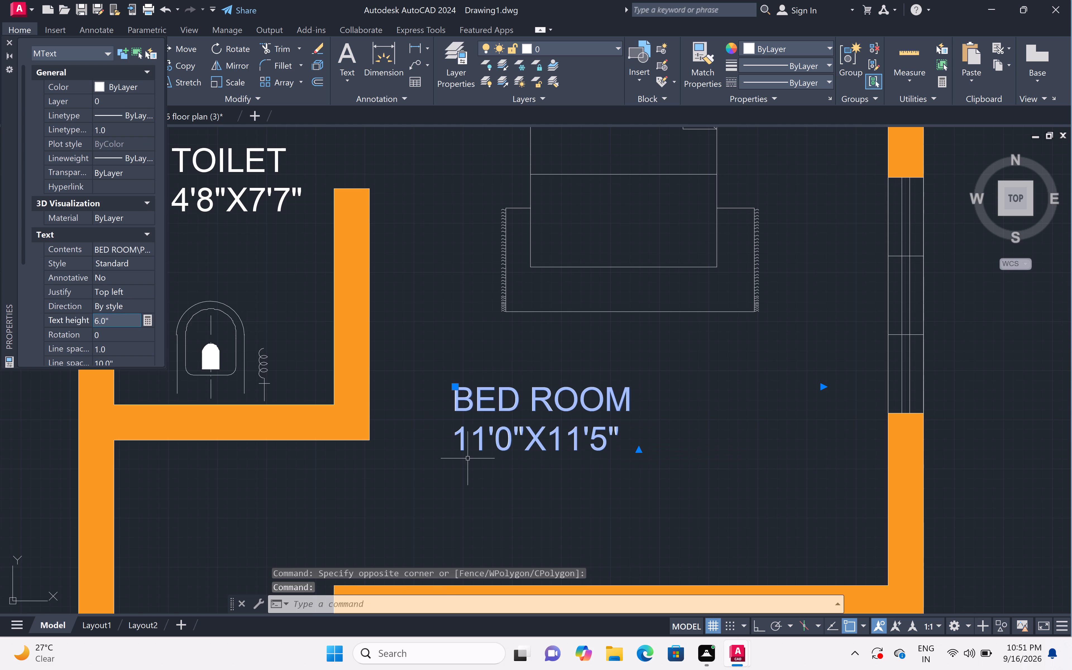
key("Escape")
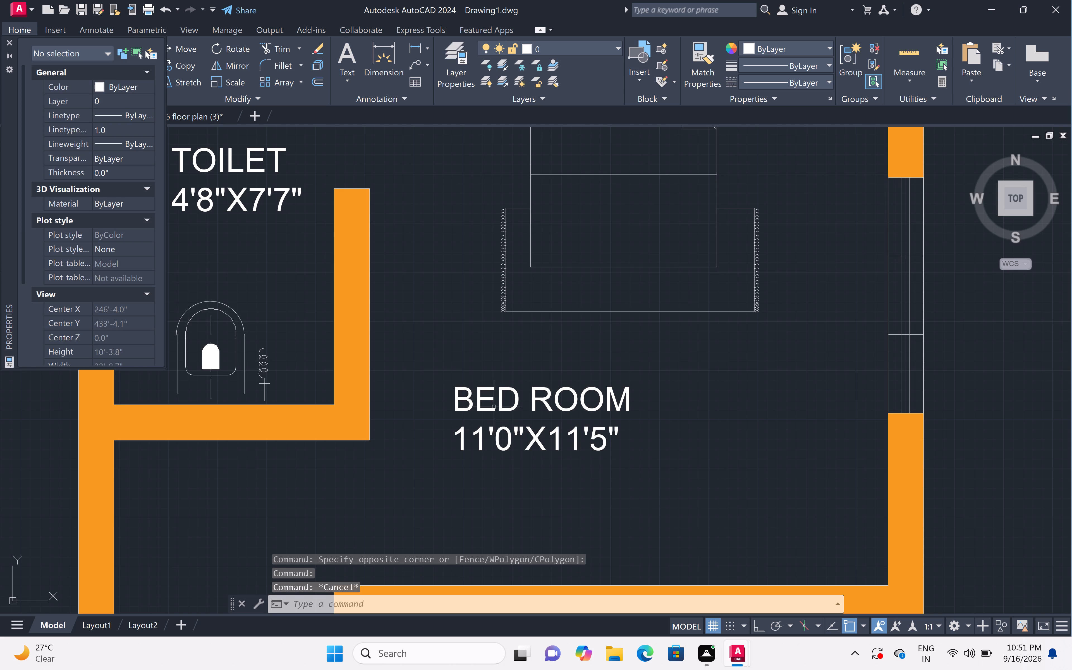
Move the upper-right bedroom's BED ROOM label to the right so it sits roughly centred below the bed.
left_click(493, 397)
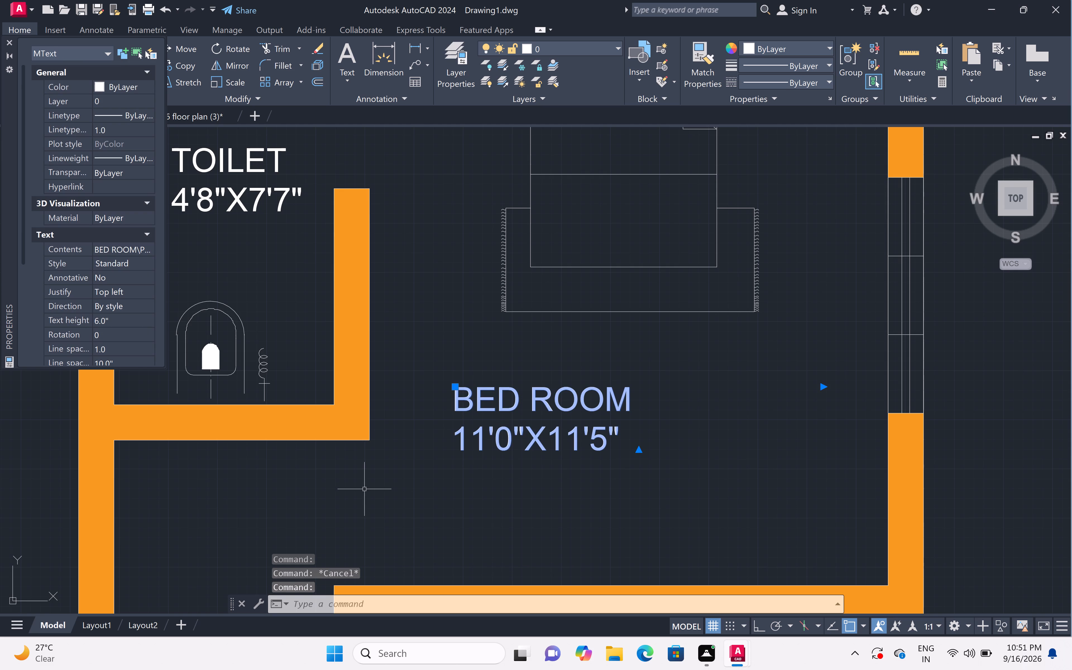
type("M")
key("space")
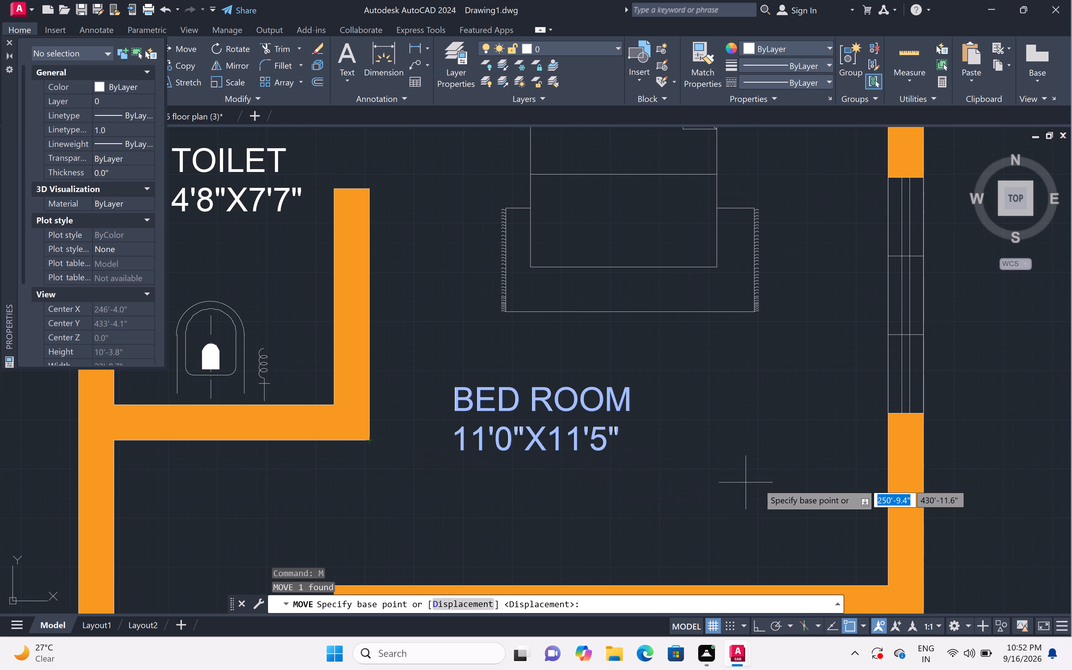
scroll(585, 438, "up", 2)
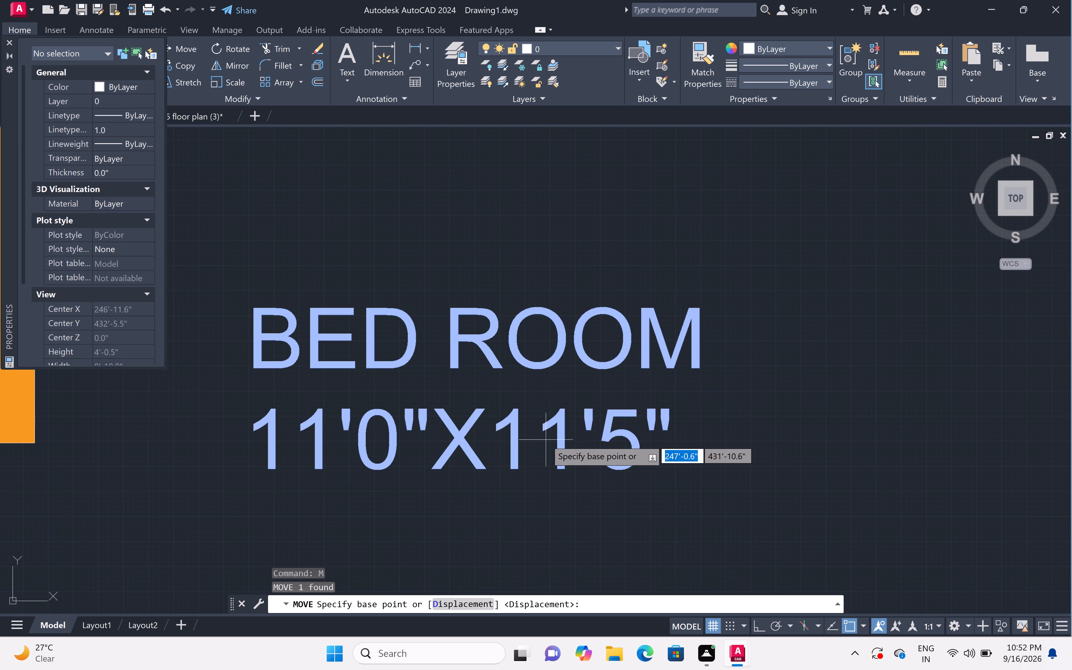
double_click(455, 438)
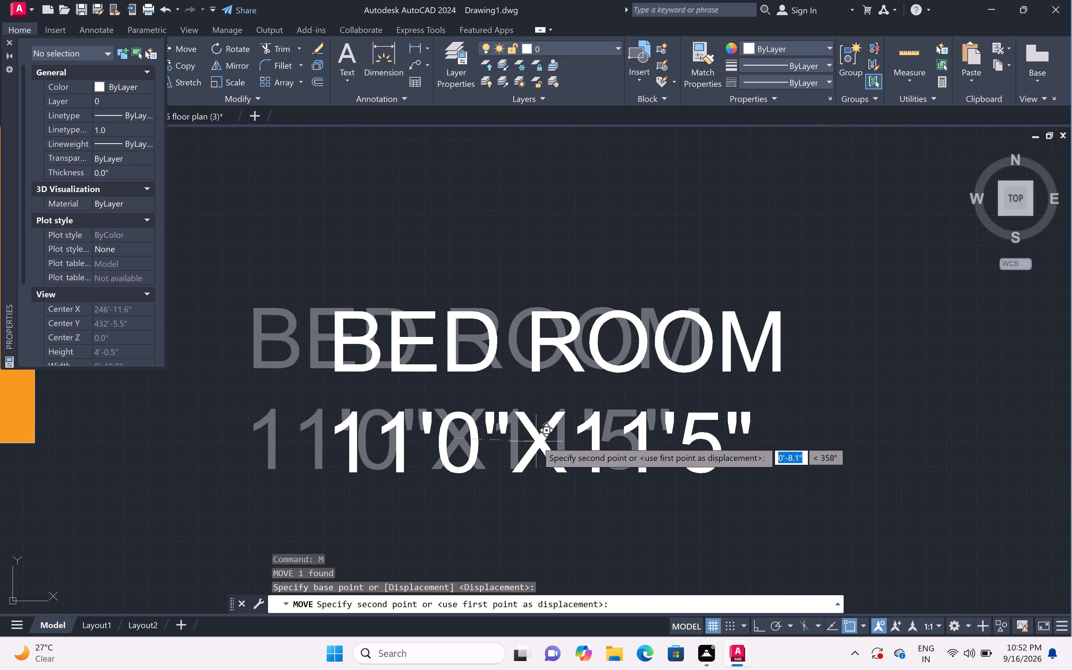
scroll(584, 441, "down", 4)
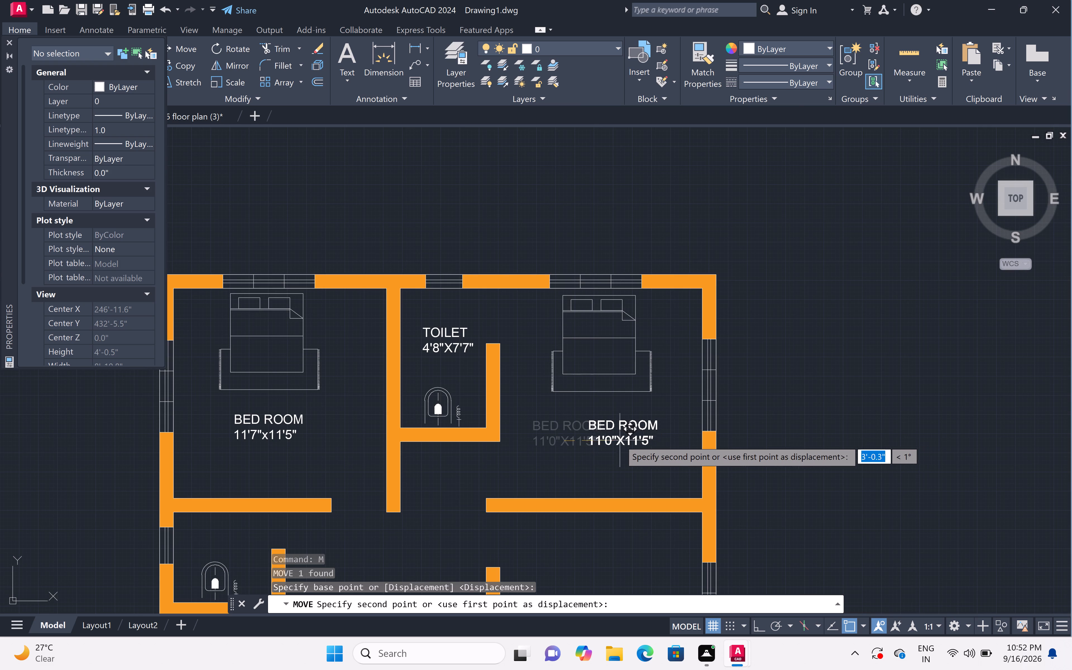
scroll(589, 446, "up", 4)
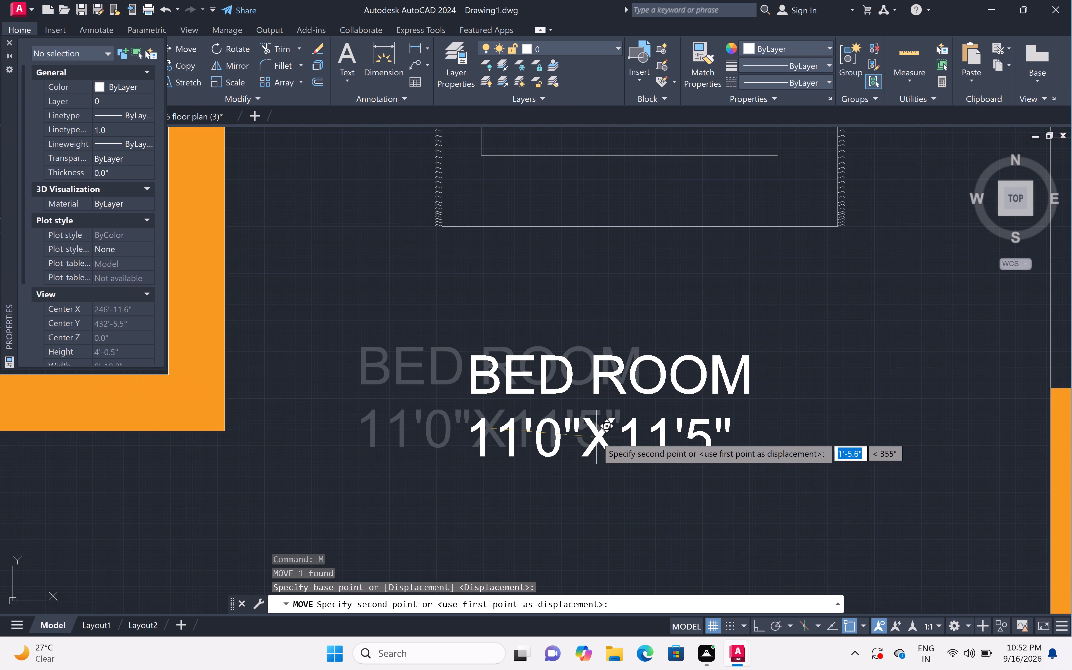
scroll(596, 437, "up", 2)
left_click(623, 429)
Add a two-line multiline text above the bed in the middle bedroom on the plan's right side, reading BED ROOM and 11'0"X10'4".
scroll(624, 419, "down", 4)
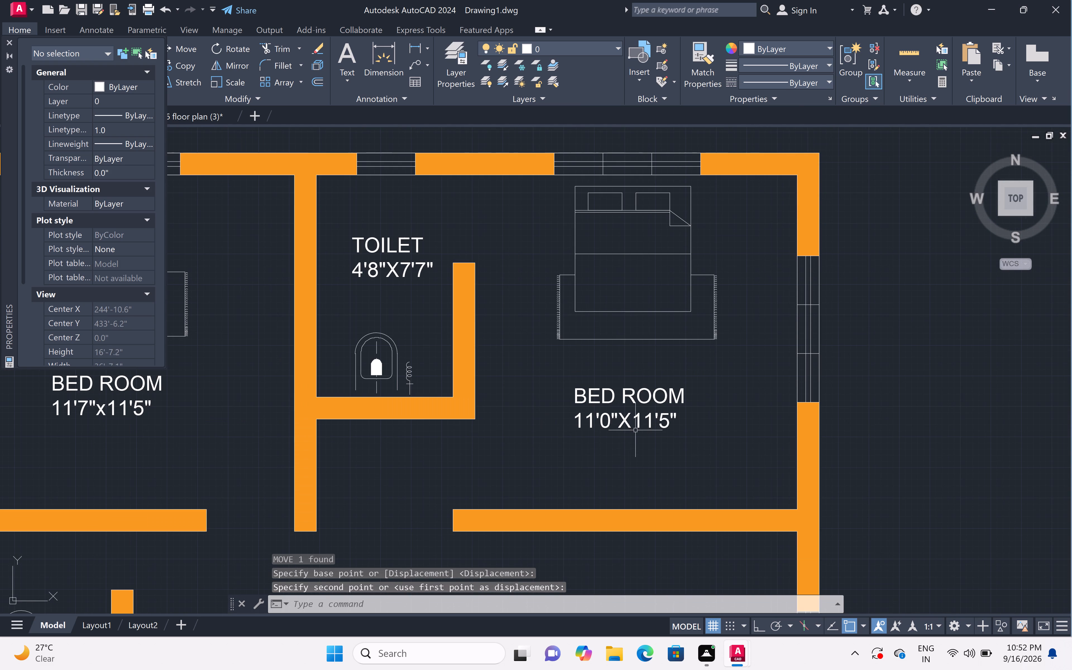
scroll(657, 423, "down", 3)
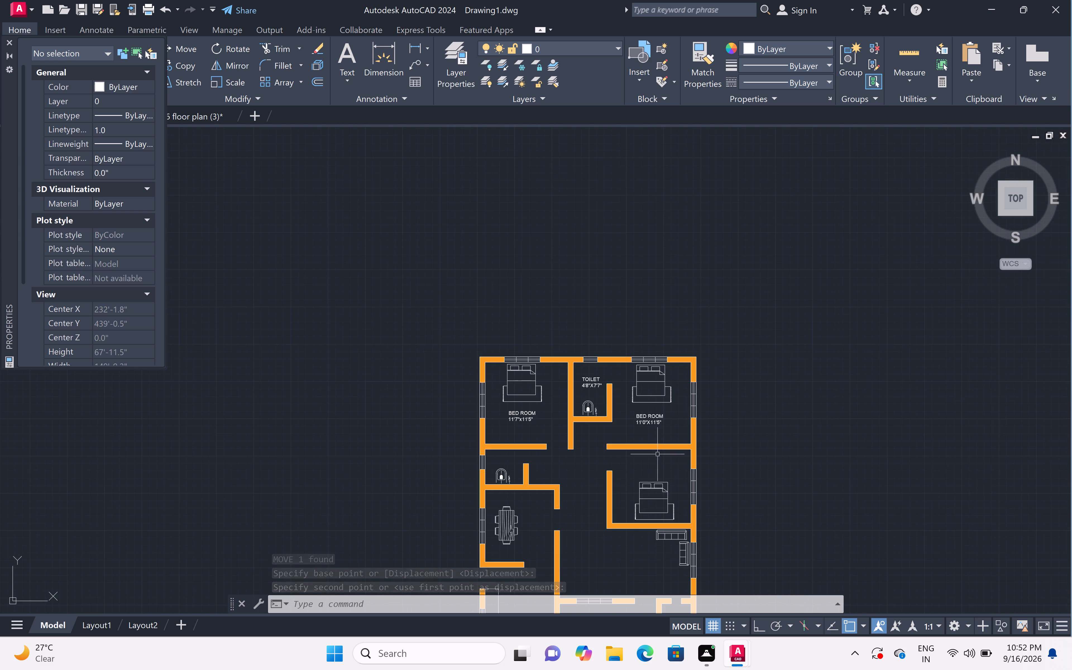
scroll(657, 472, "up", 3)
type("MT")
key("space")
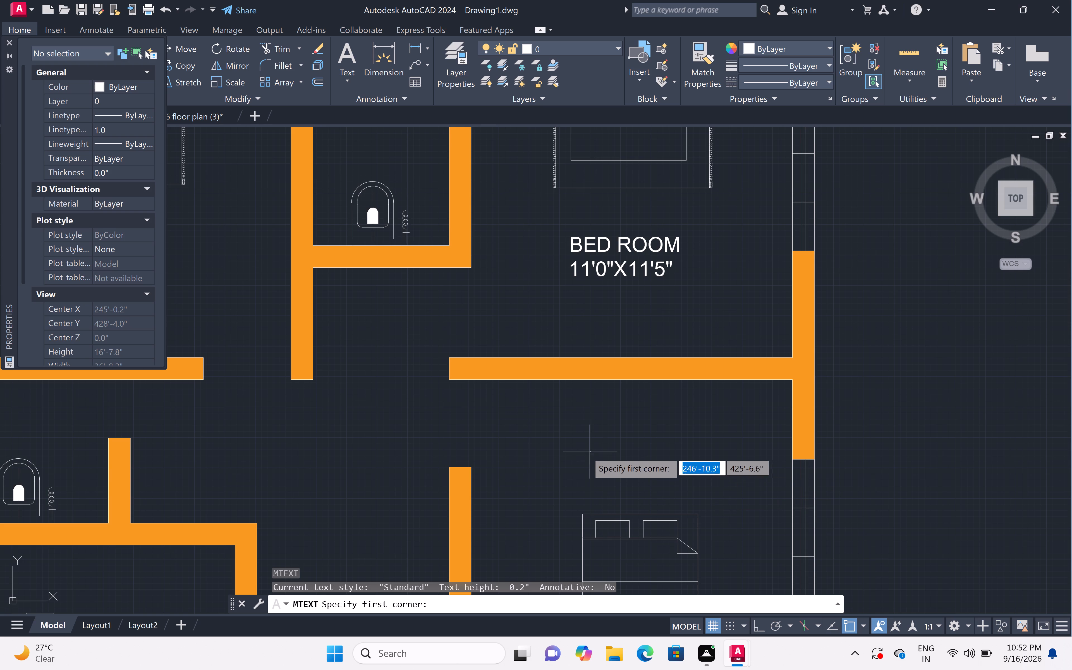
left_click(562, 422)
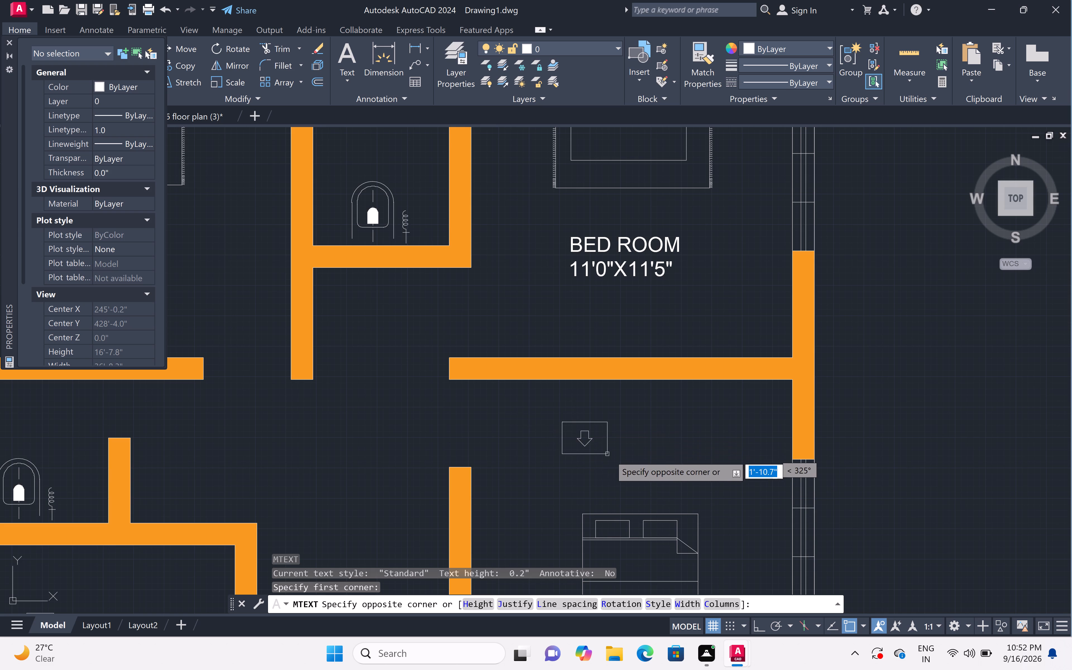
left_click(728, 488)
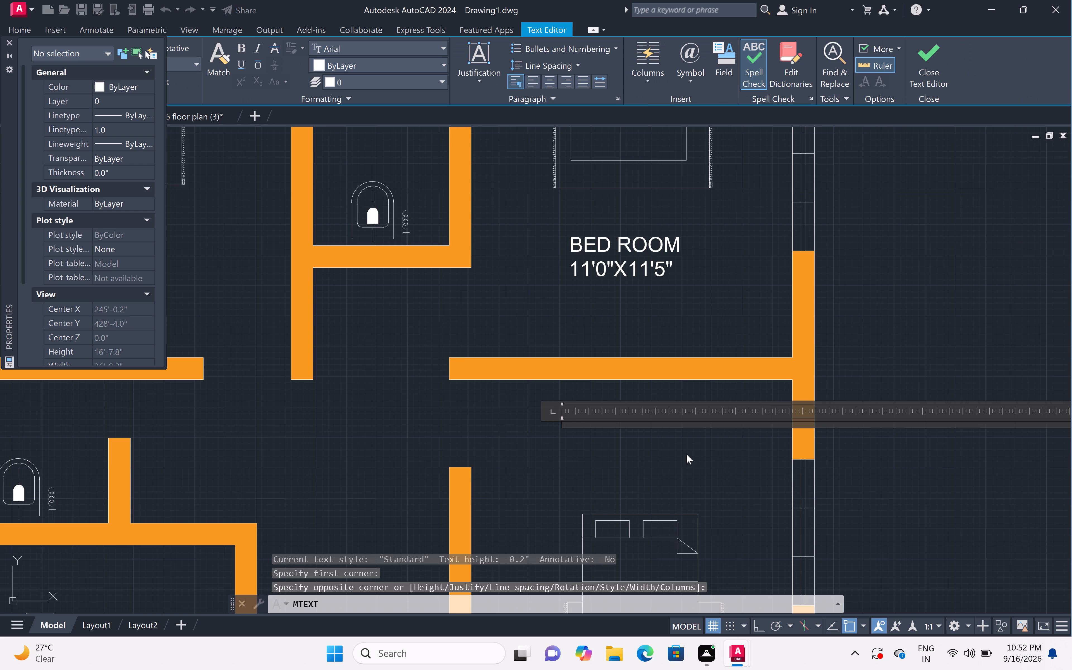
type("BED R")
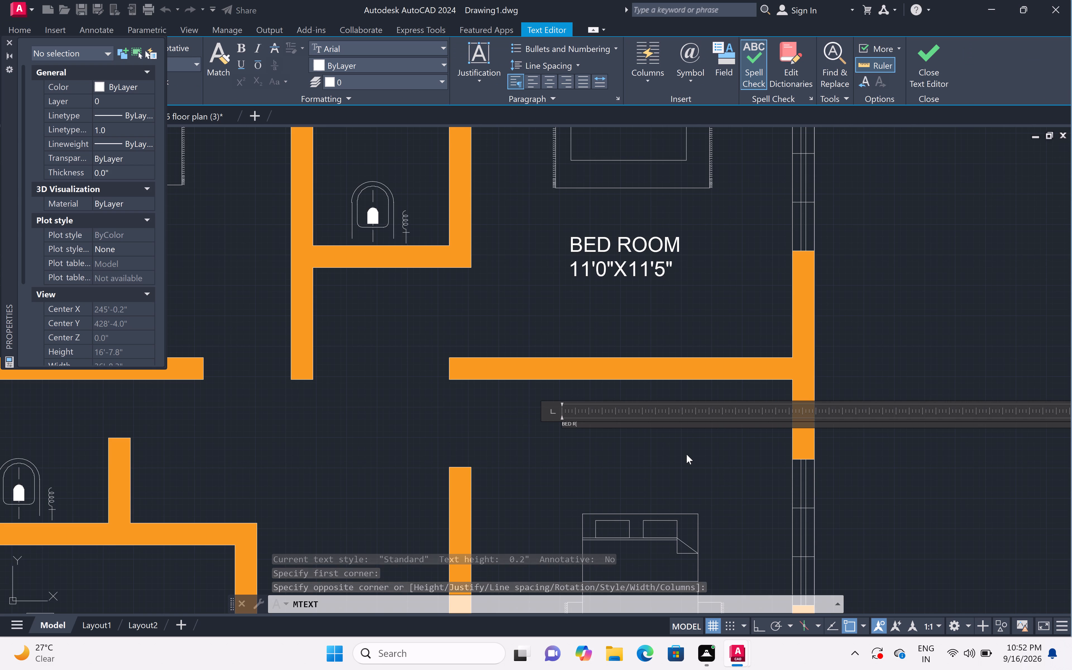
key("o")
key("o")
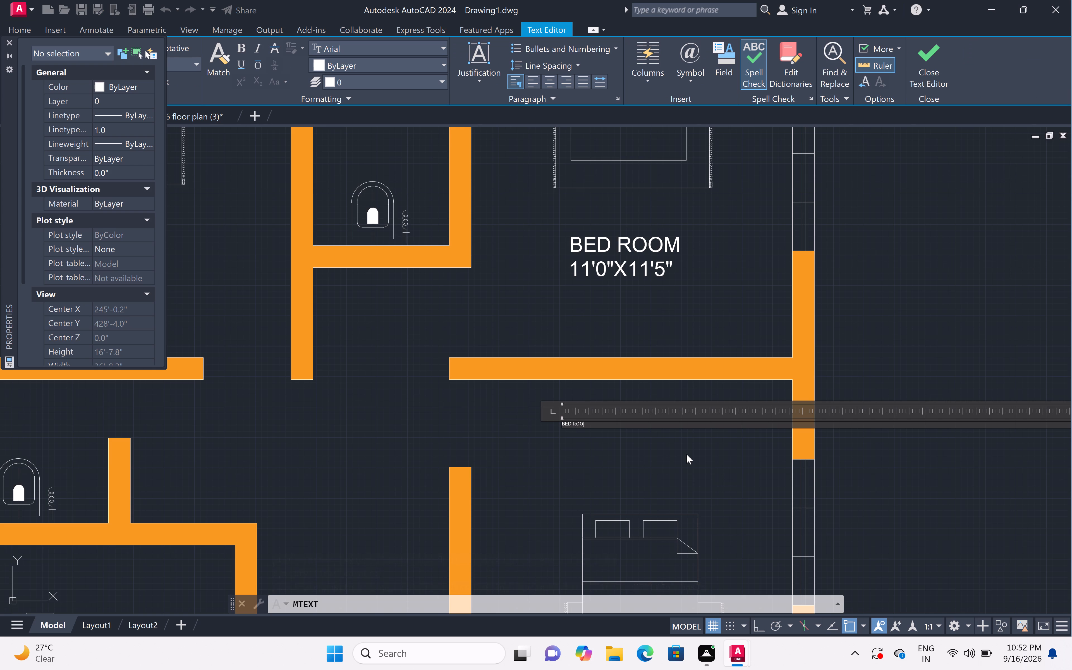
key("m")
key("Return")
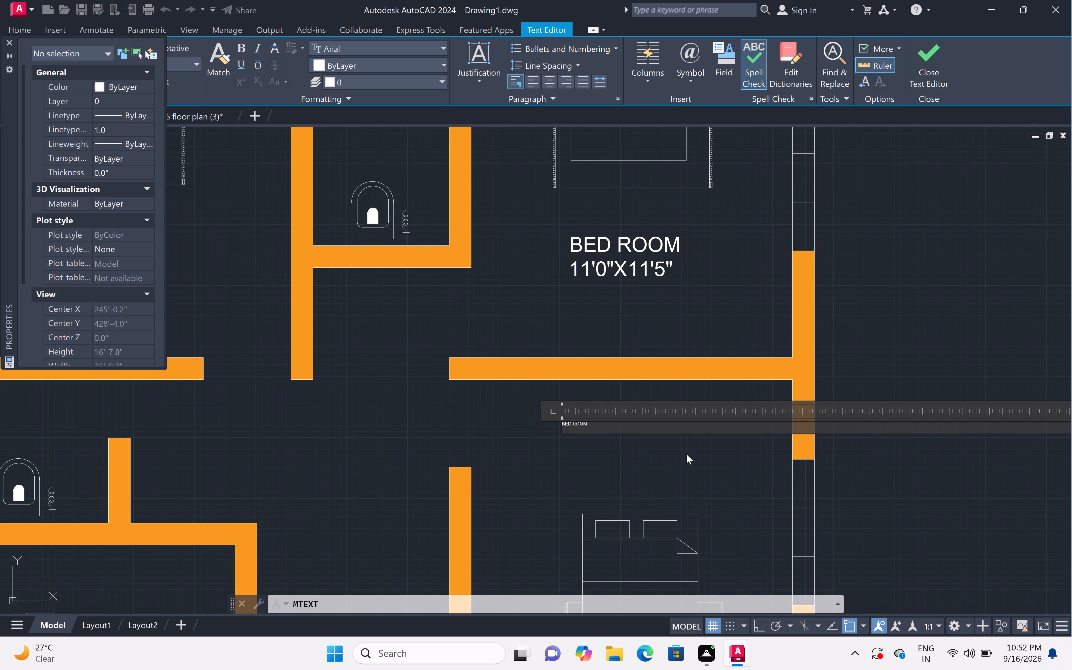
type("11")
type("'0\"")
key("x")
type("10'")
key("4")
key("shift+quotedbl")
double_click(585, 464)
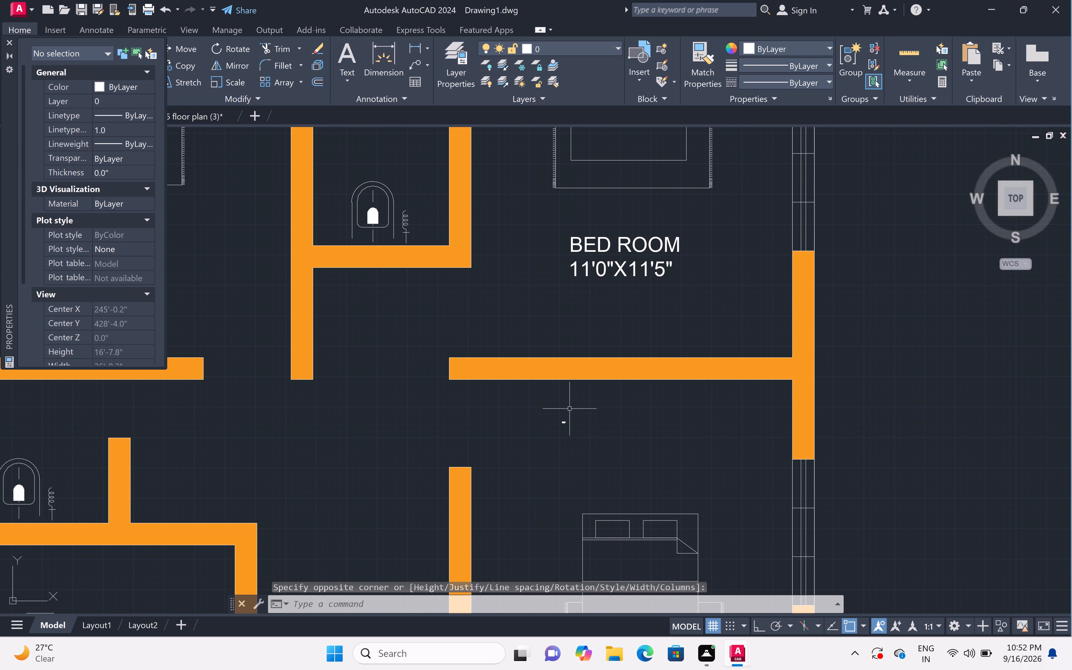
Set the text height of the new BED ROOM label above the middle-right bedroom's bed to 6".
double_click(538, 408)
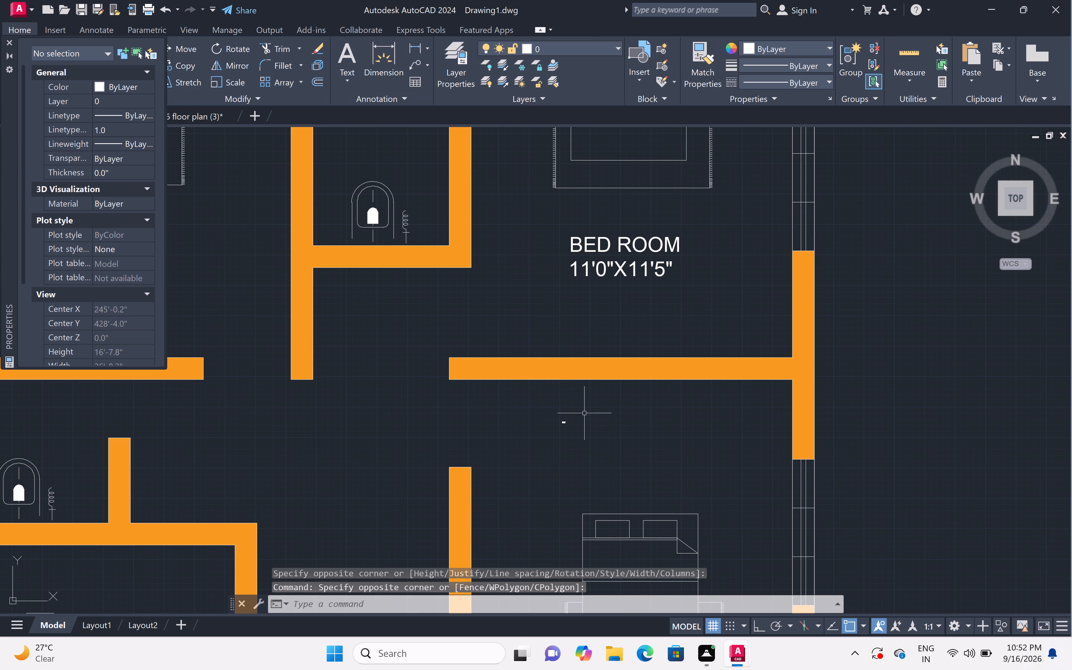
double_click(555, 414)
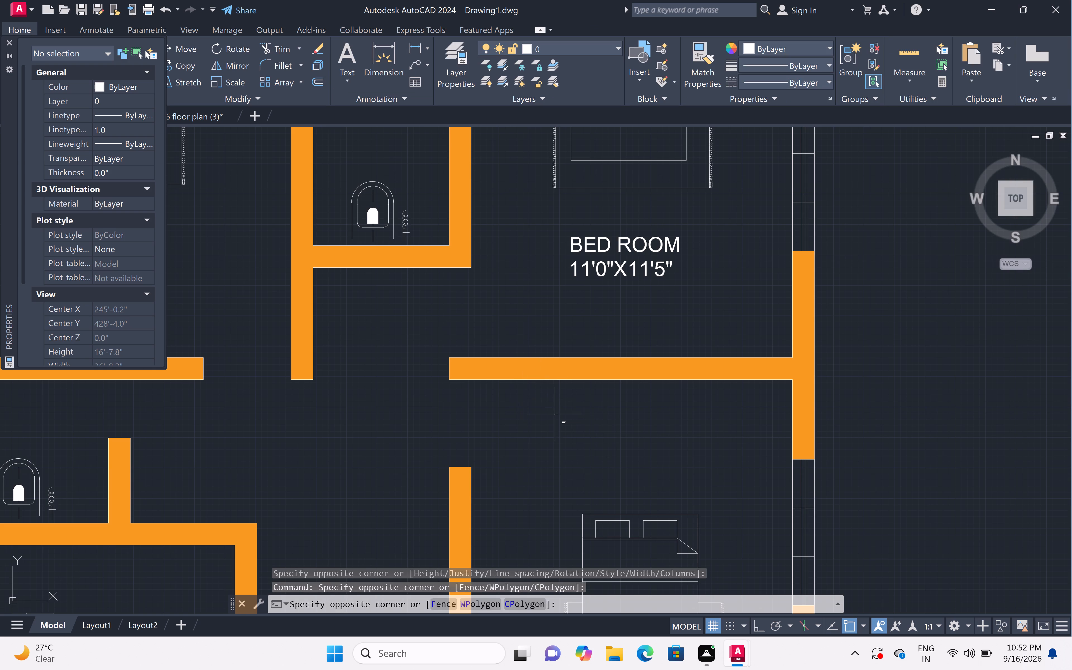
left_click(556, 418)
left_click(546, 403)
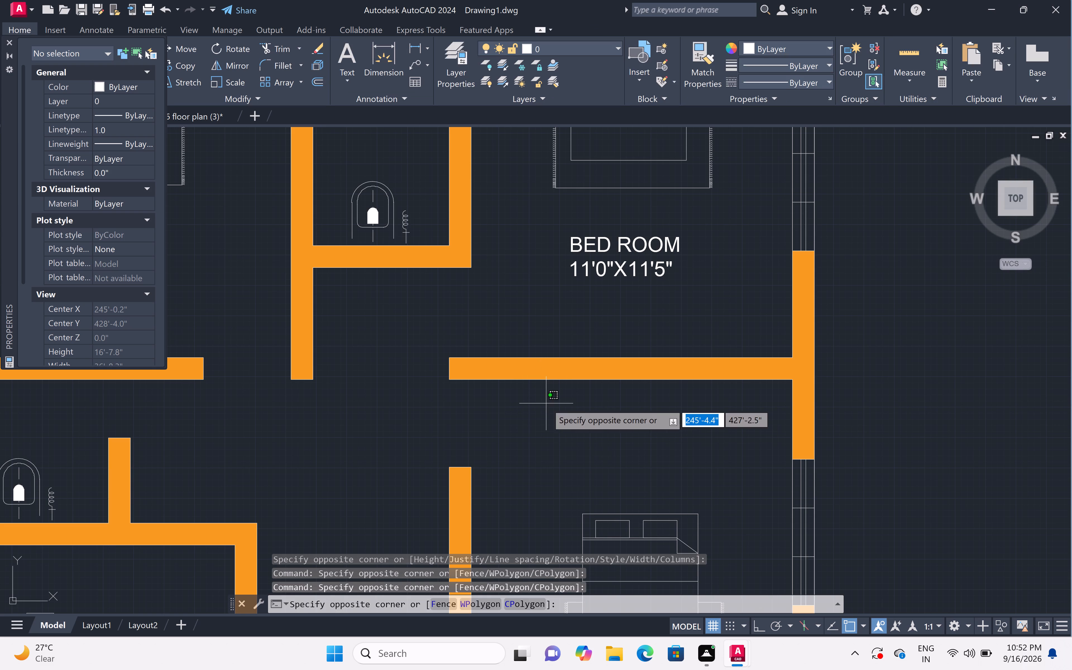
left_click(604, 435)
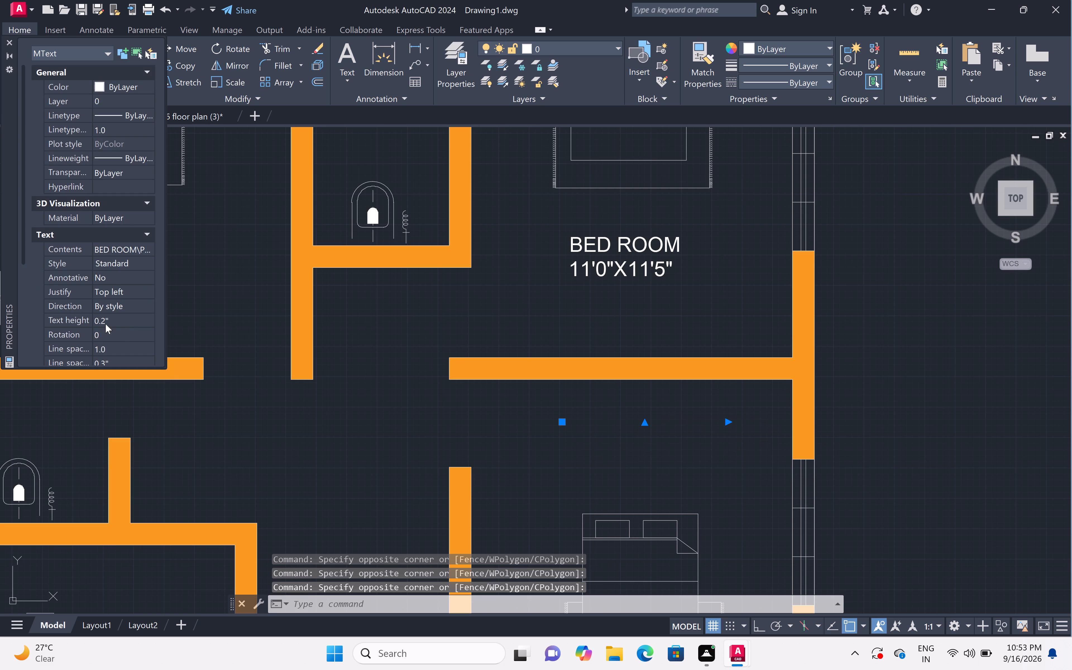
left_click(130, 317)
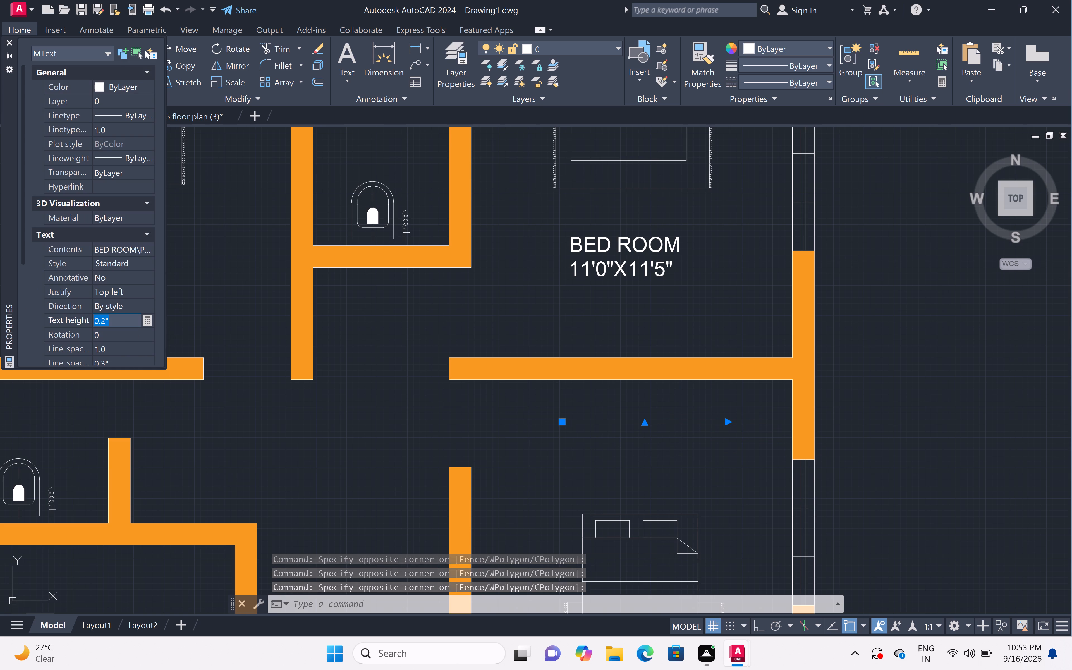
key("BackSpace")
key("BackSpace")
key("BackSpace")
key("BackSpace")
key("BackSpace")
key("BackSpace")
key("BackSpace")
key("BackSpace")
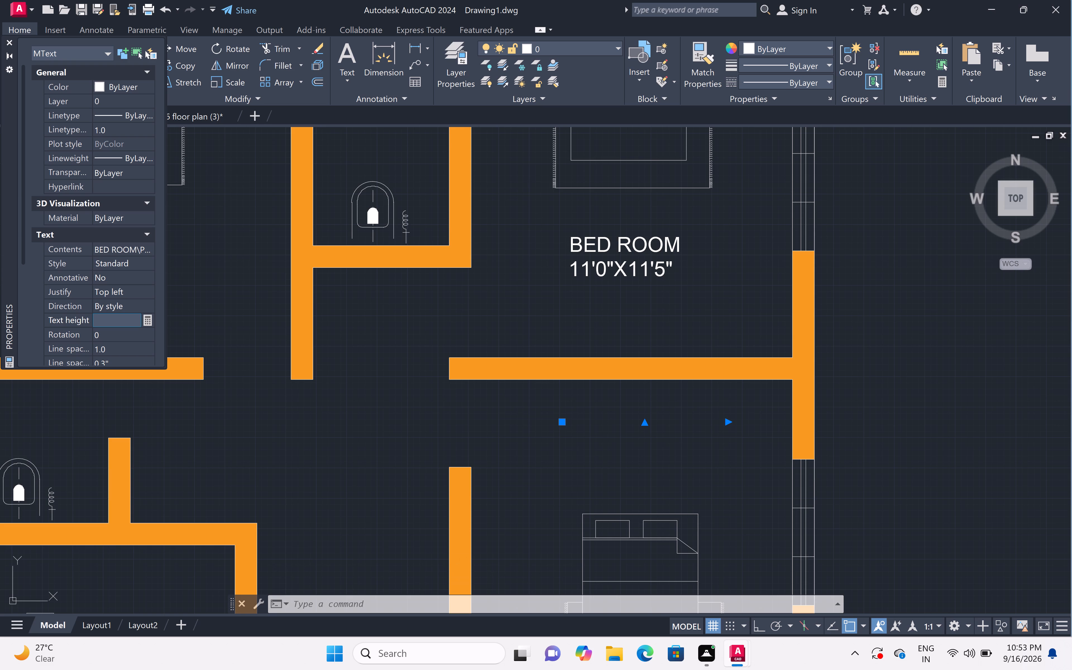
key("6")
key("shift+quotedbl")
left_click(569, 449)
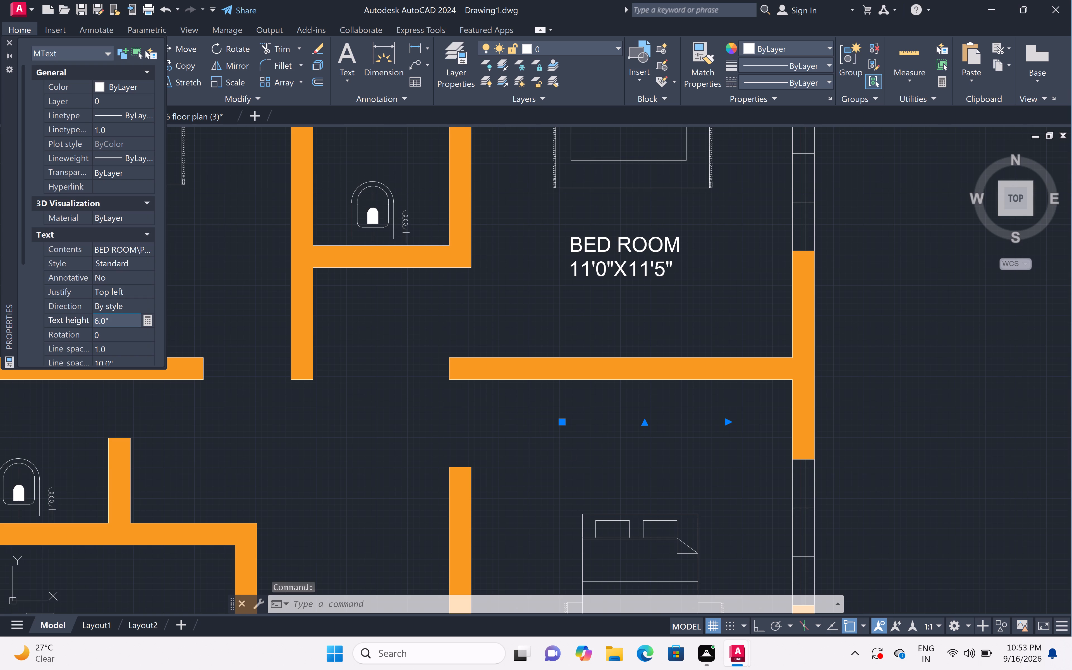
key("Escape")
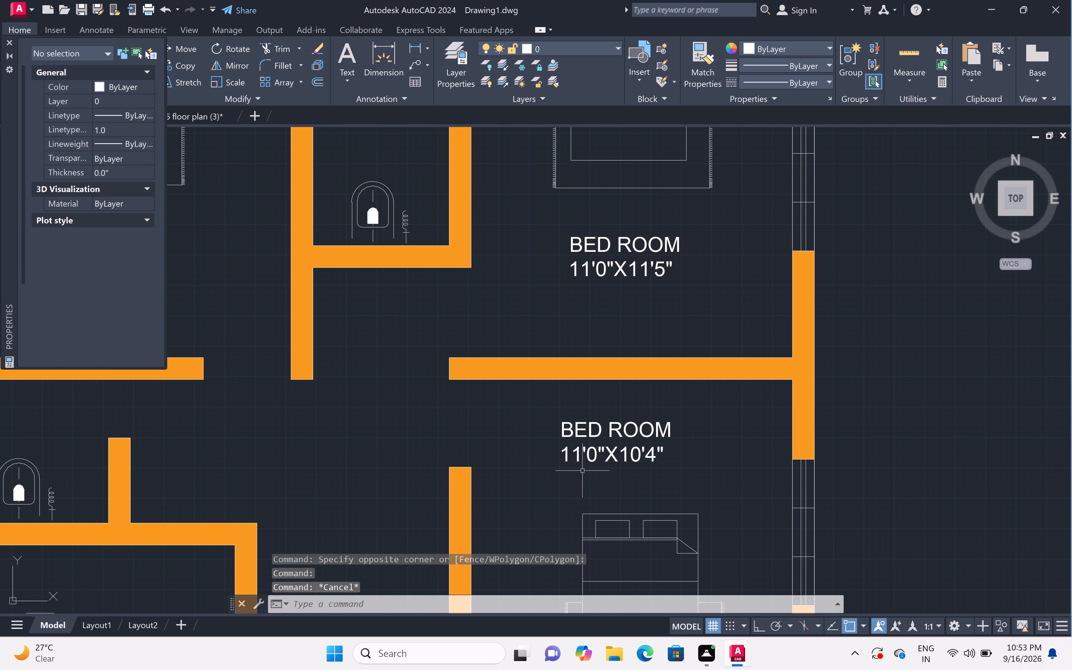
Add a two-line multiline text above the WC in the left-side toilet, reading TOILET and 5'4"X5'1".
scroll(629, 441, "down", 4)
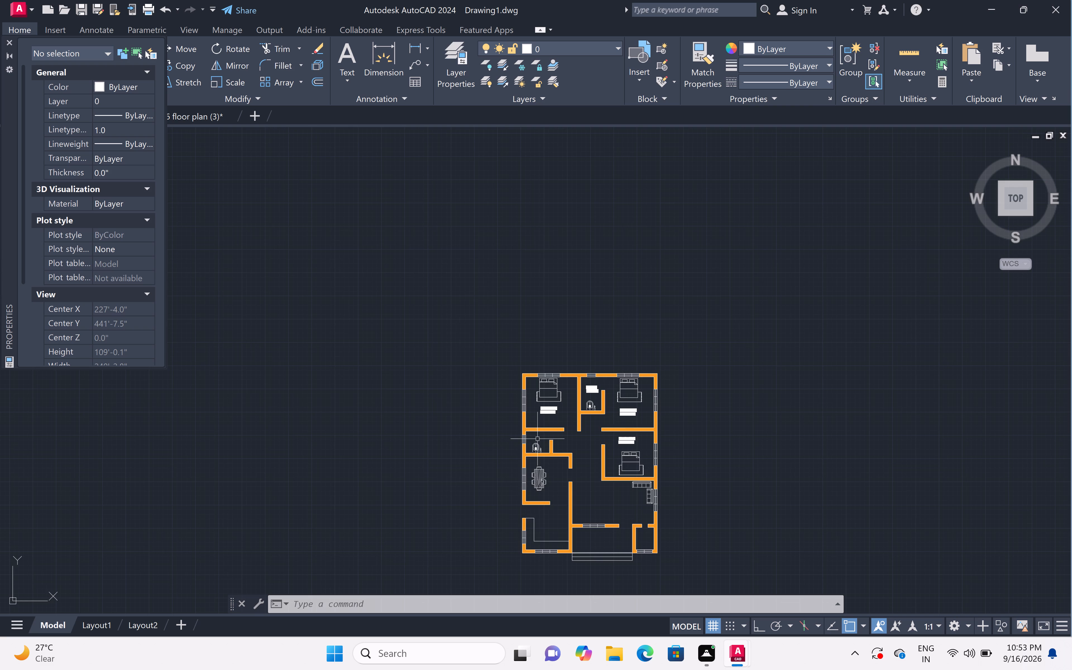
scroll(537, 439, "up", 4)
type("MT")
key("space")
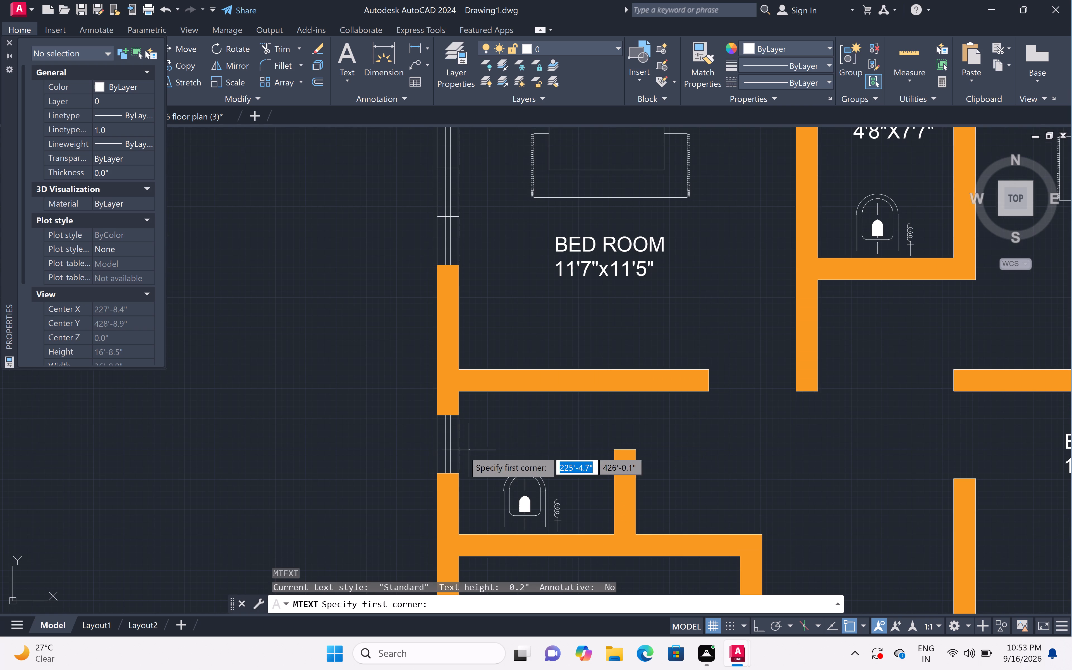
scroll(463, 440, "up", 3)
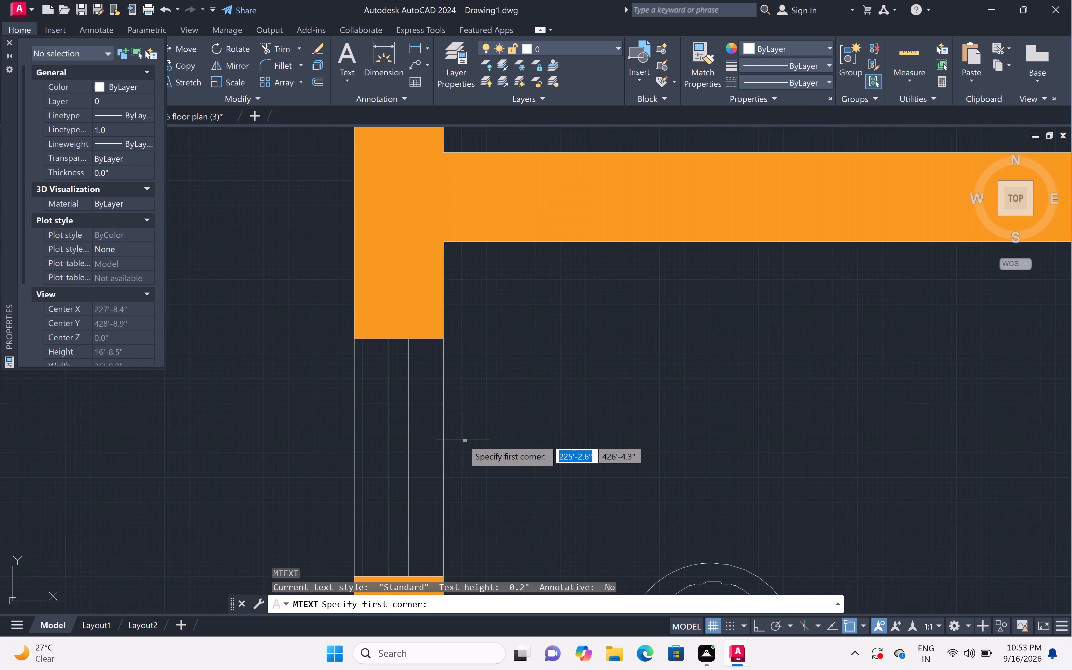
scroll(477, 414, "down", 2)
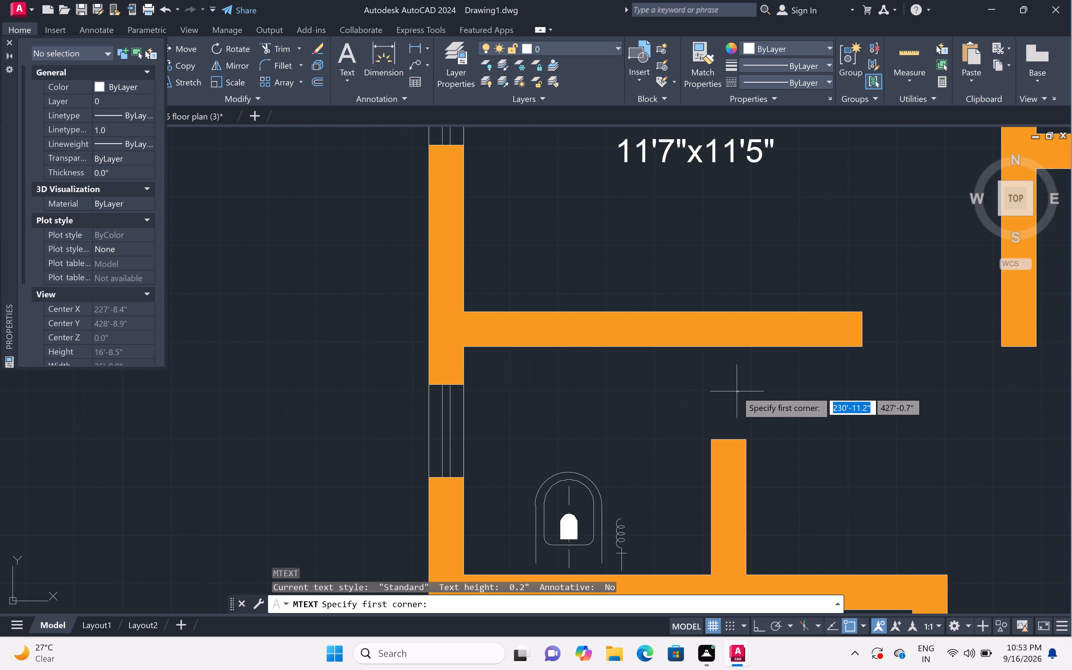
scroll(855, 405, "up", 2)
scroll(855, 405, "down", 1)
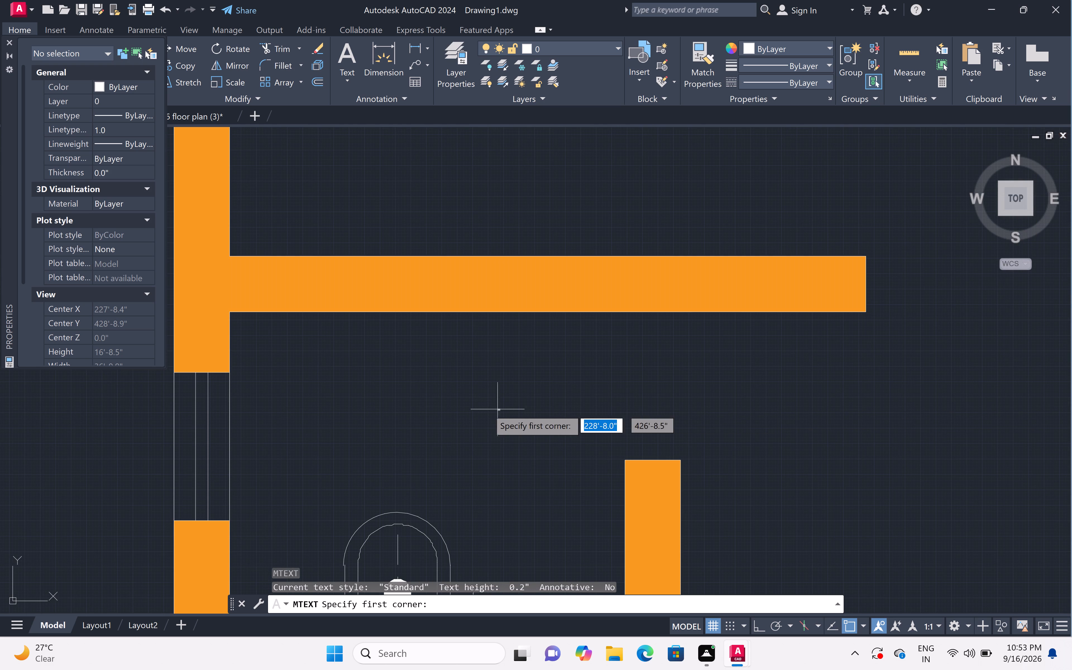
left_click(279, 356)
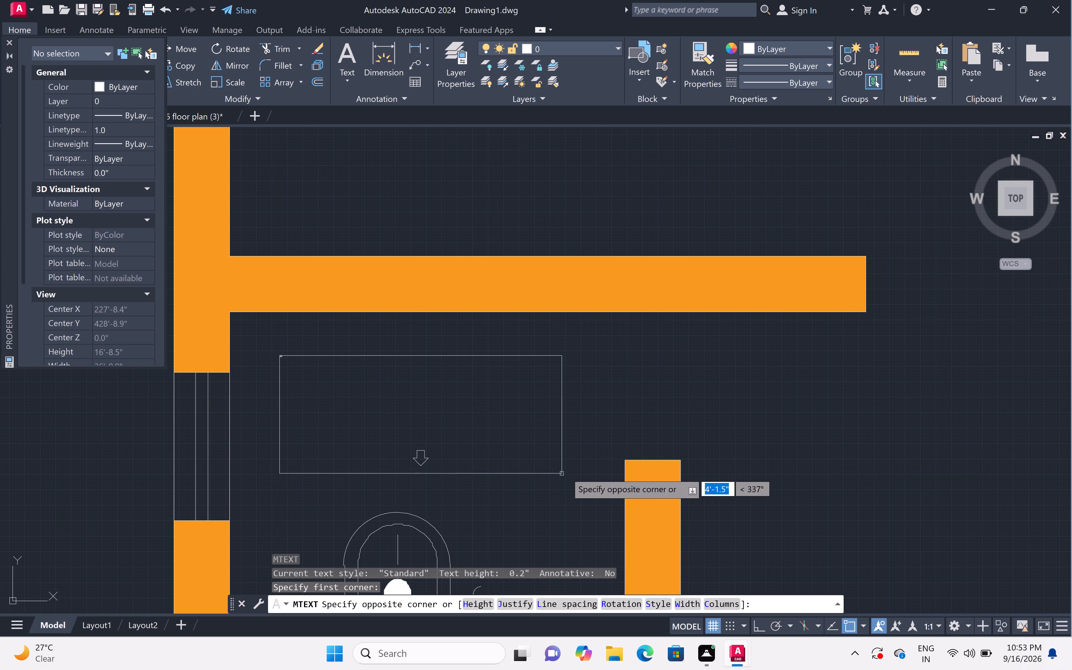
left_click(583, 493)
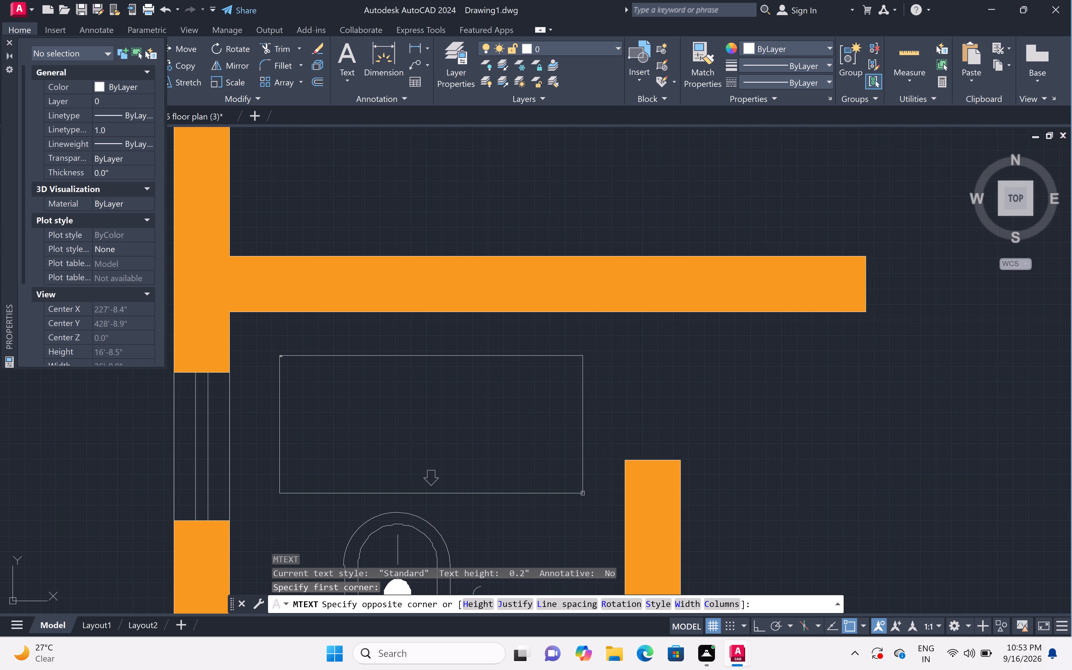
type("TI")
key("BackSpace")
type("OILET")
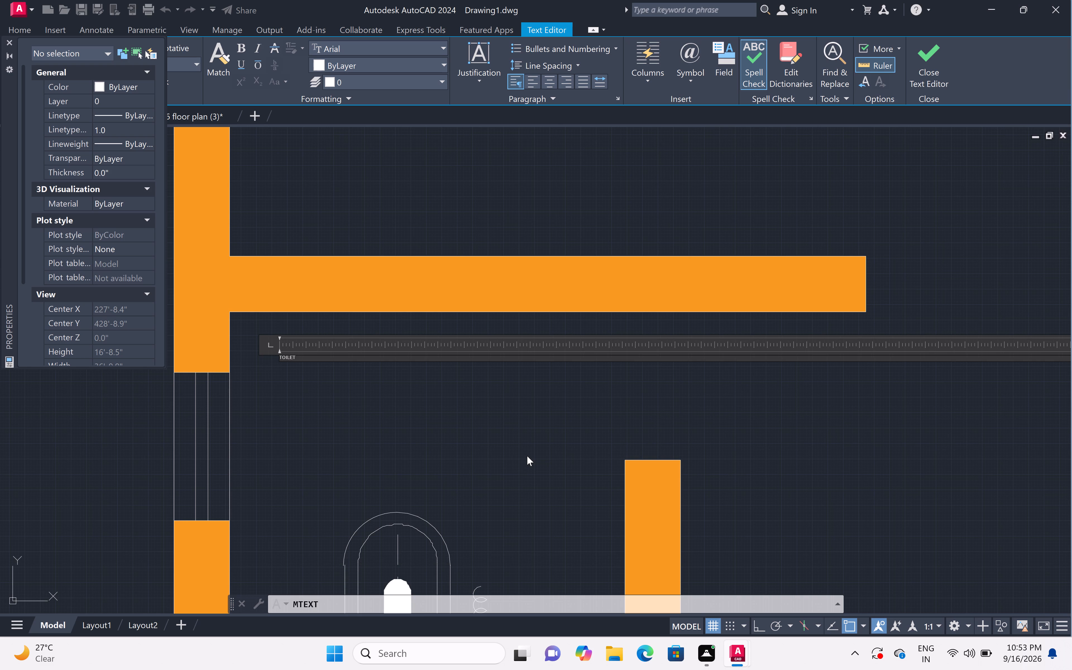
key("Return")
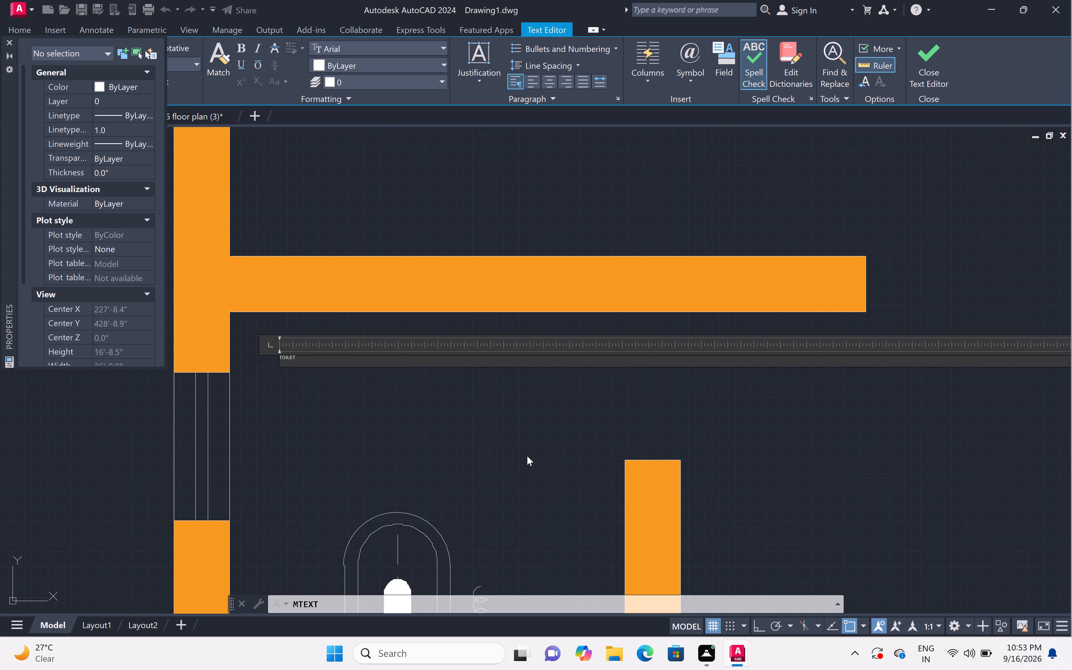
key("5")
key("apostrophe")
key("4")
key("shift+quotedbl")
key("x")
key("5")
key("apostrophe")
key("1")
key("shift+quotedbl")
double_click(266, 387)
Set the text height of the new left-side TOILET label to 6".
left_click(255, 338)
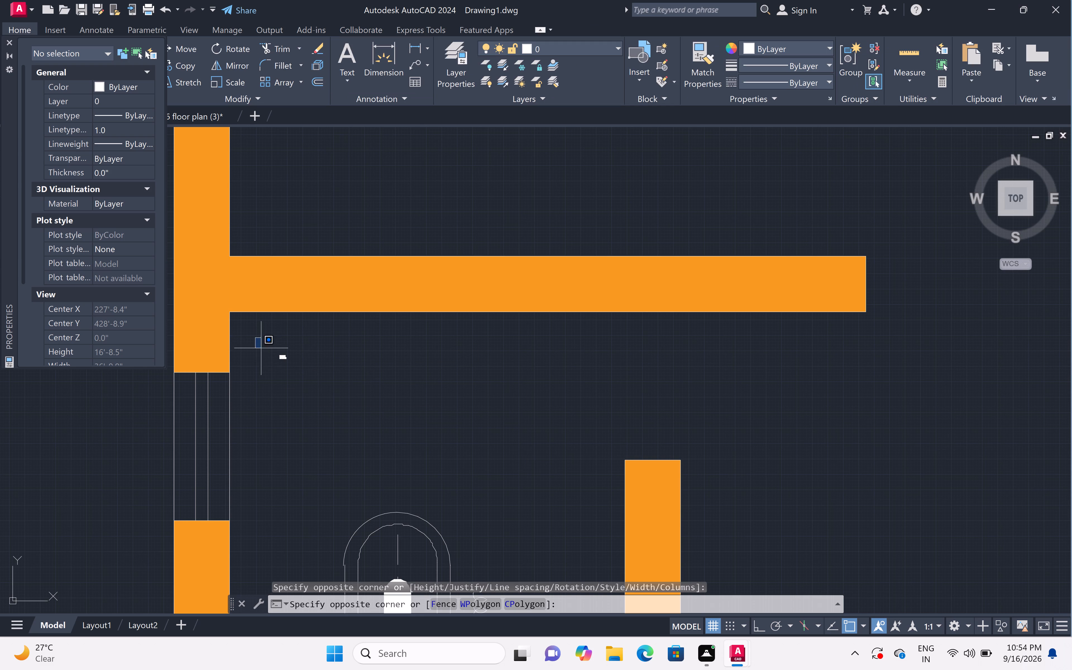
left_click(342, 397)
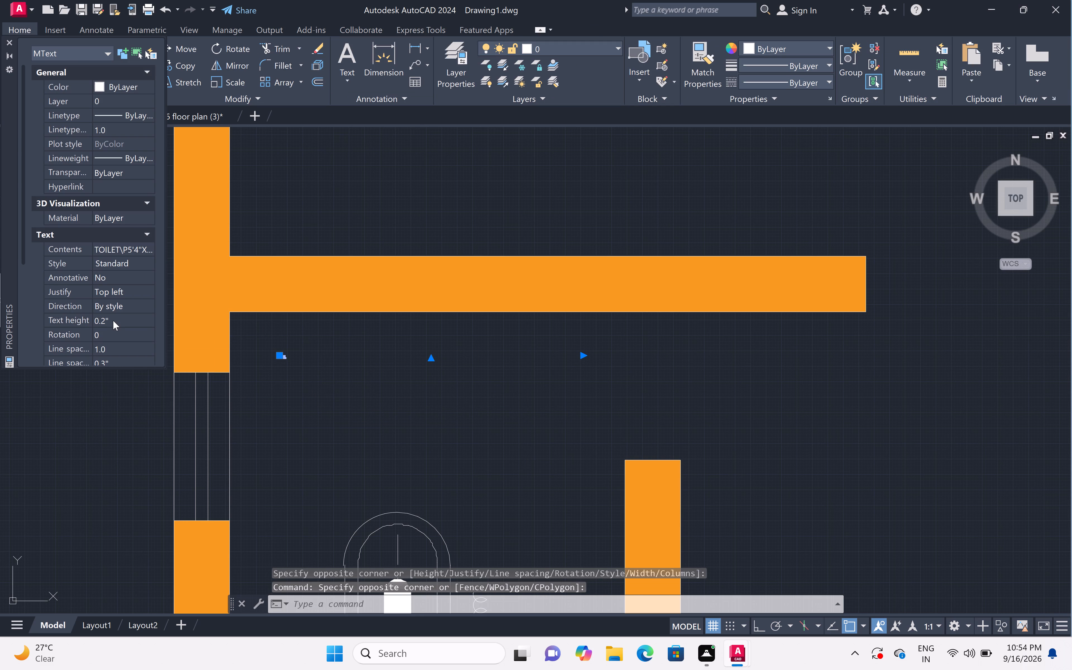
left_click(113, 320)
key("BackSpace")
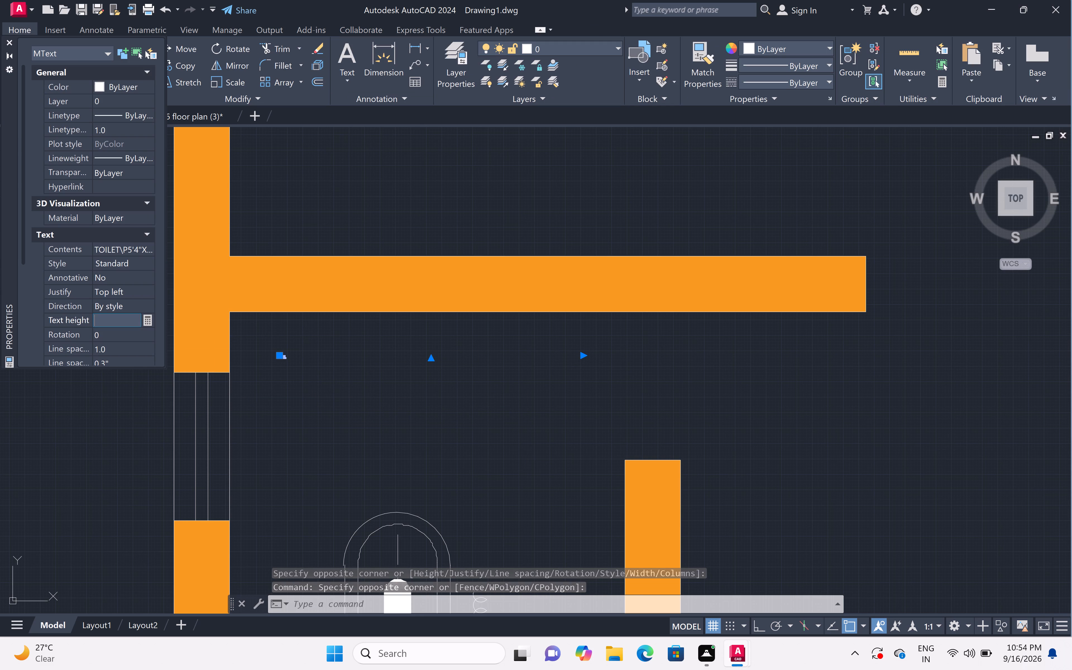
key("6")
key("shift+quotedbl")
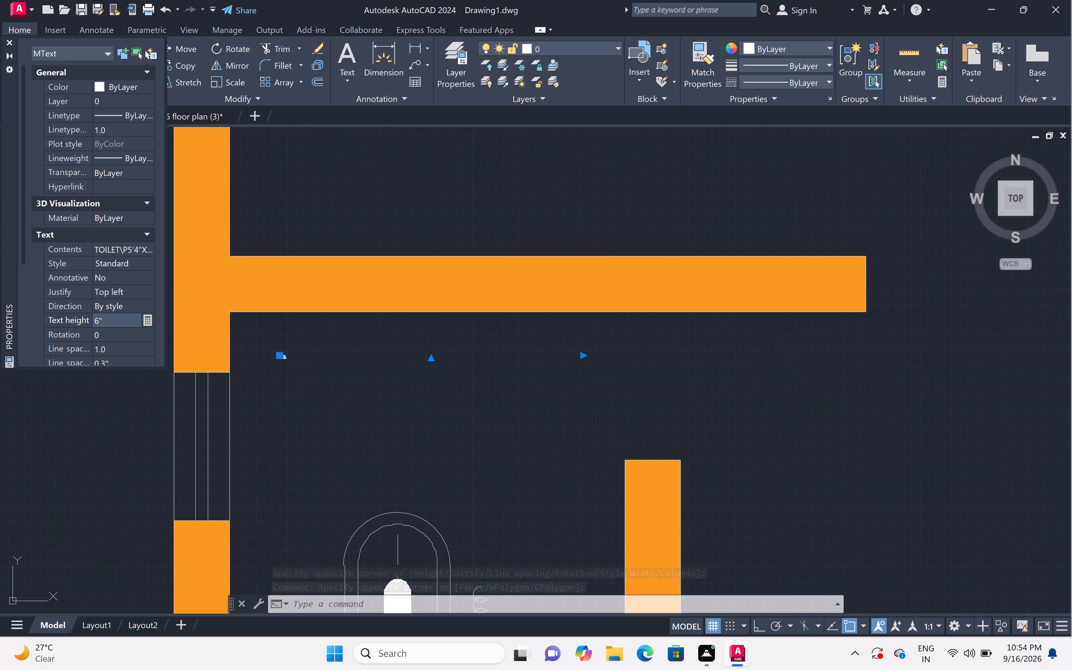
left_click(307, 409)
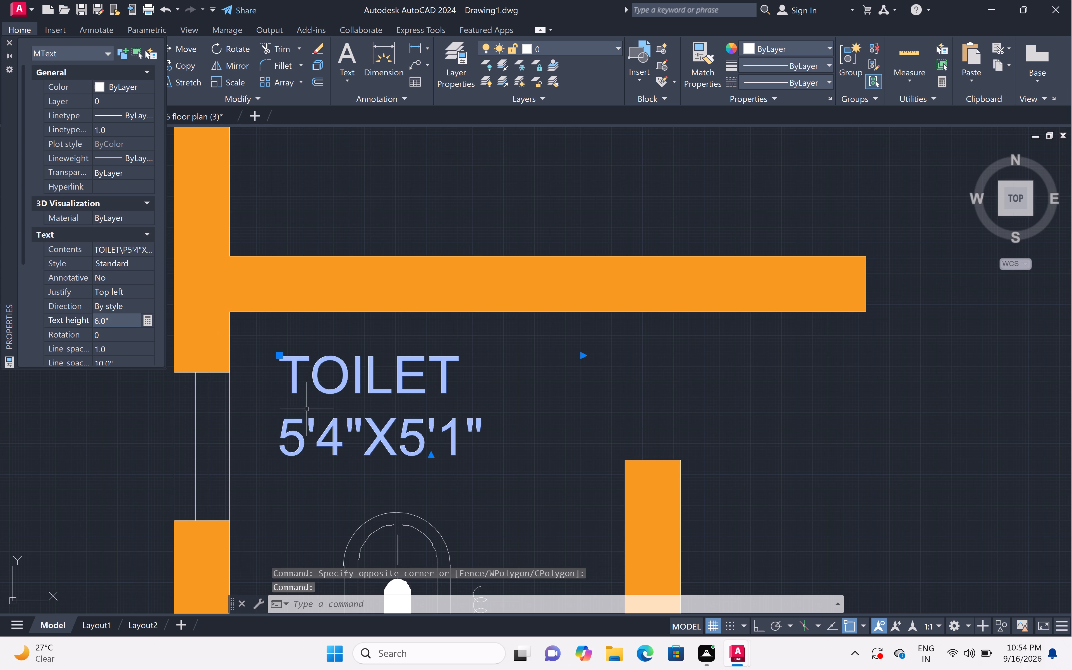
key("Escape")
Add a two-line multiline text beside the dining table on the plan's left side, reading DINING and 9'8"X10'1".
scroll(328, 391, "down", 5)
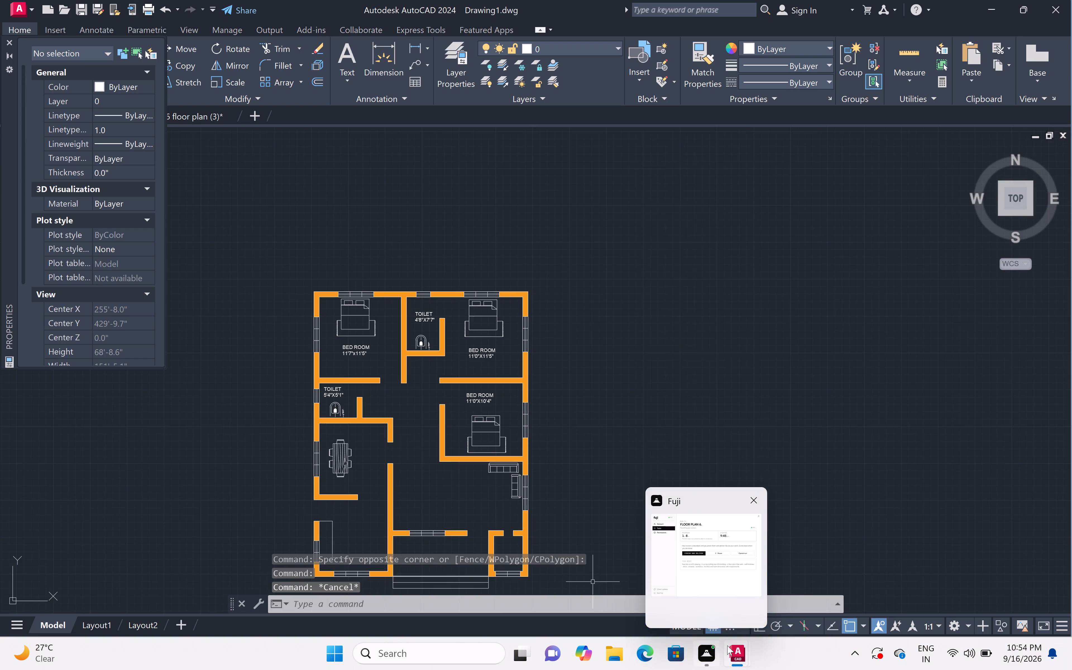
scroll(388, 393, "down", 2)
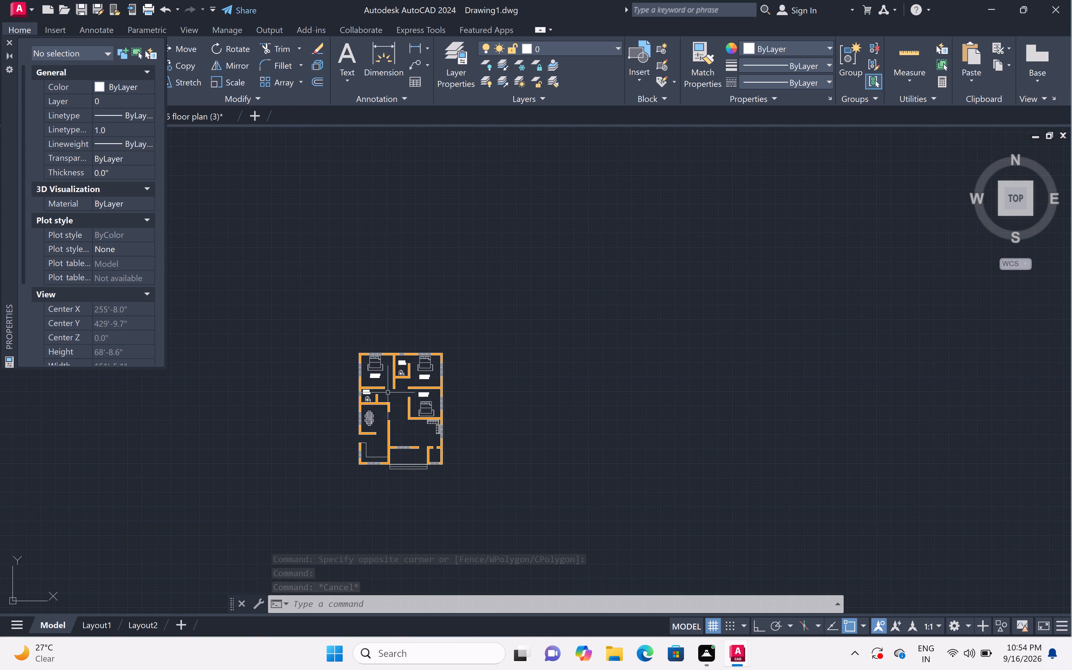
scroll(380, 408, "up", 3)
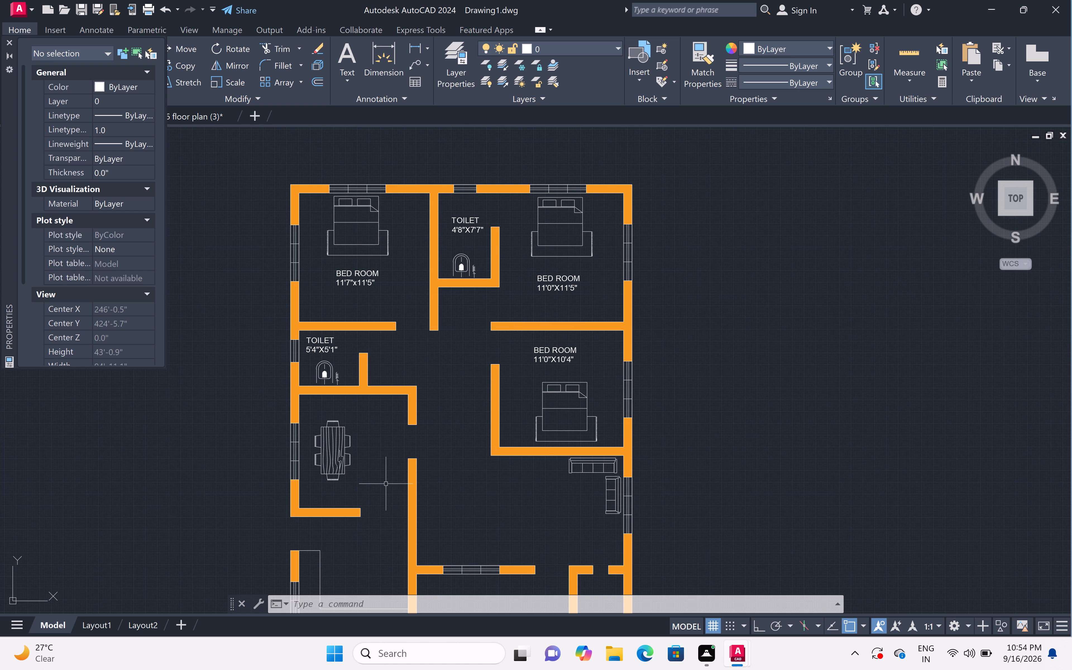
scroll(373, 484, "up", 2)
type("MT")
key("space")
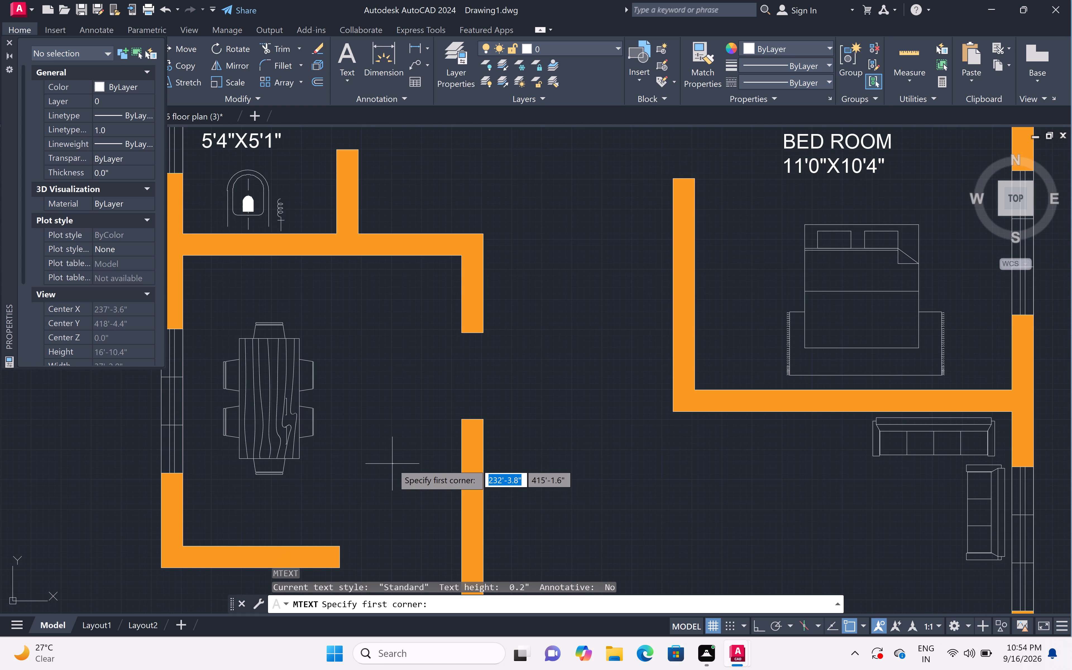
scroll(346, 445, "up", 2)
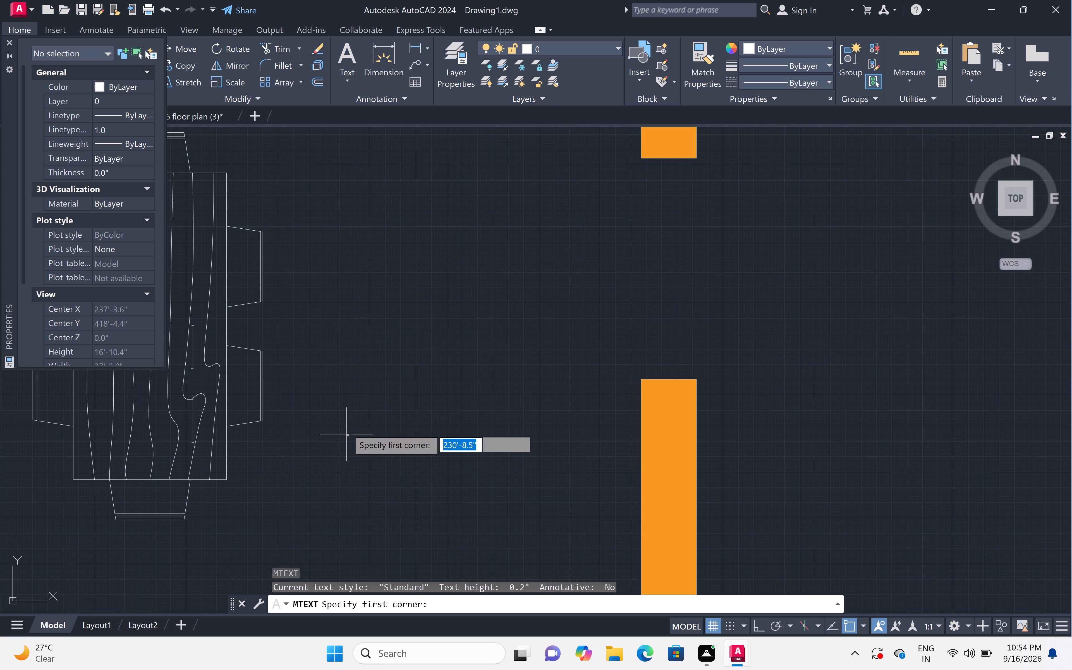
scroll(350, 298, "down", 1)
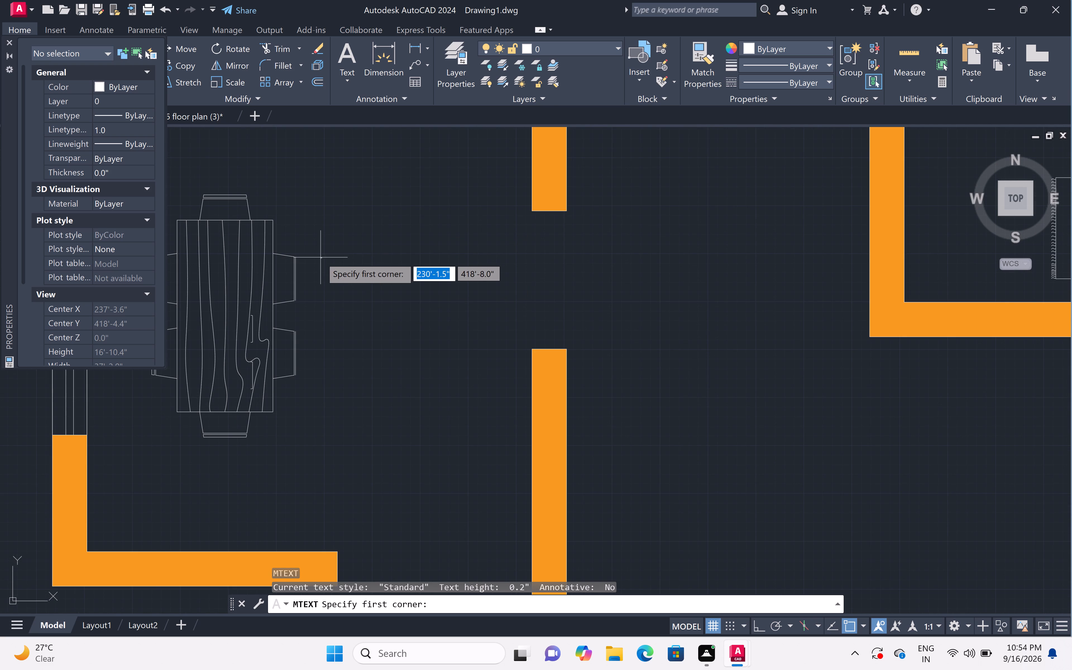
left_click(306, 245)
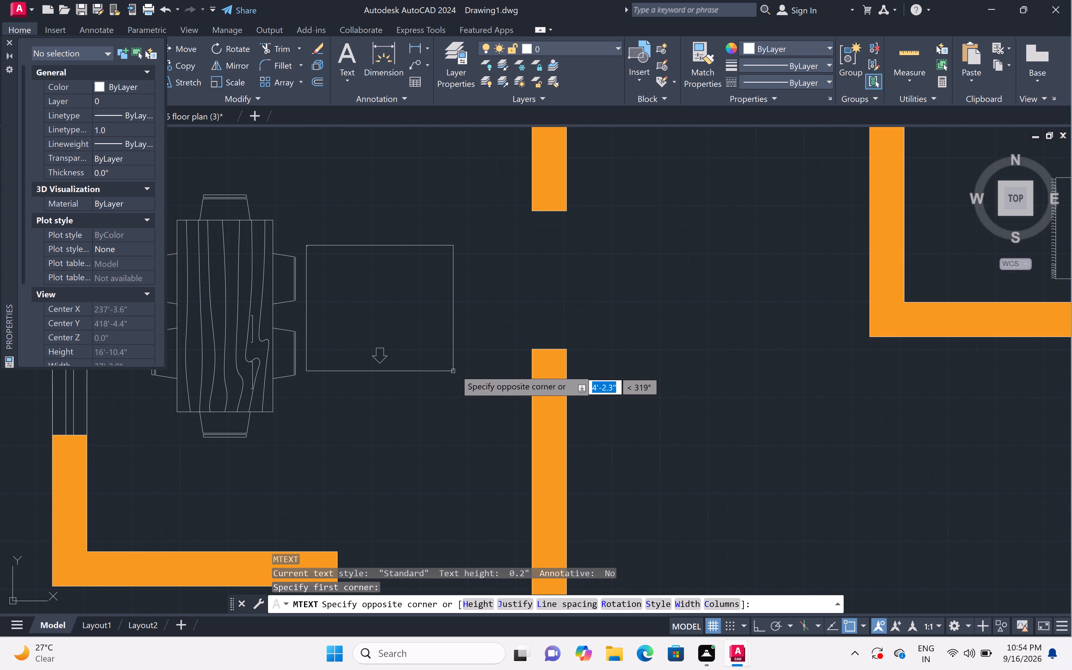
left_click(520, 373)
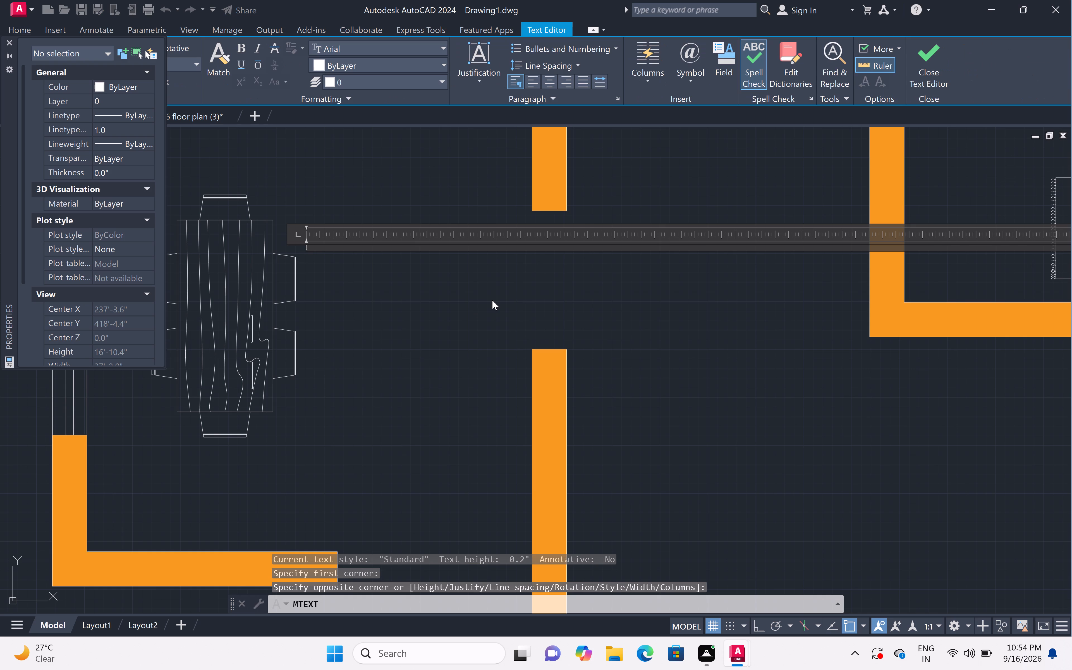
type("DINING")
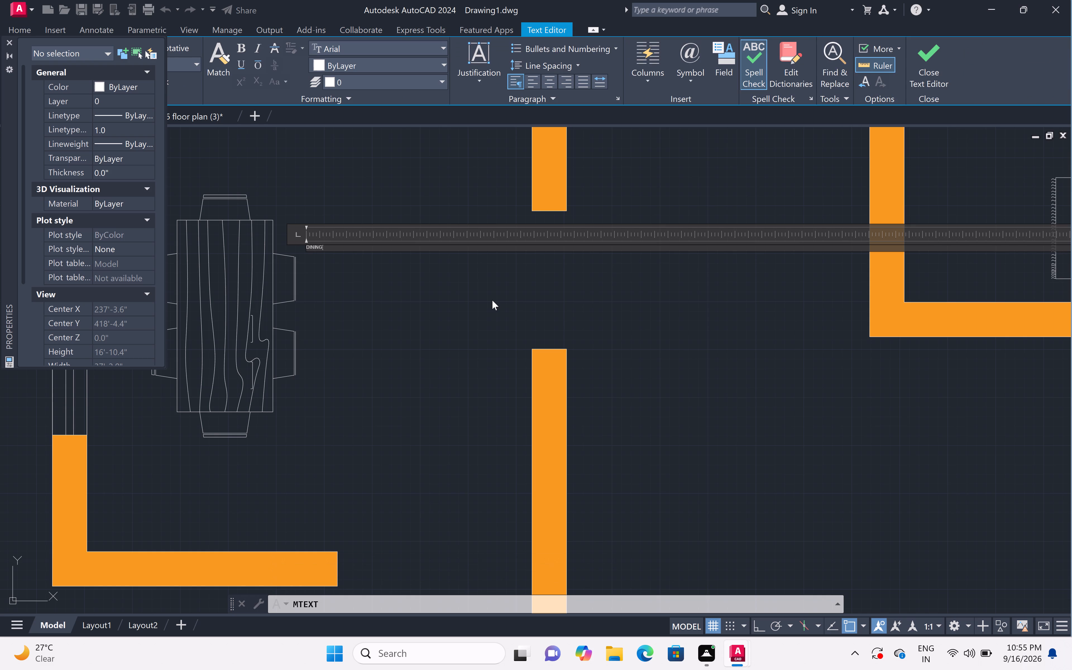
key("Return")
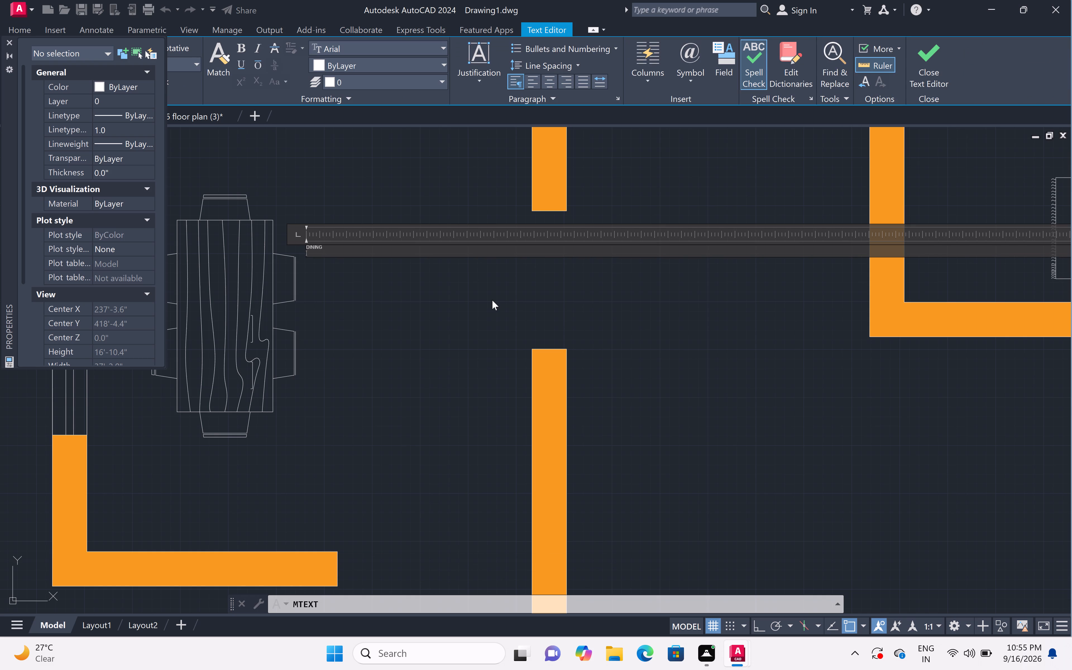
key("9")
key("apostrophe")
key("8")
key("shift+quotedbl")
key("x")
key("1")
type("0'")
key("1")
key("shift+quotedbl")
left_click(345, 301)
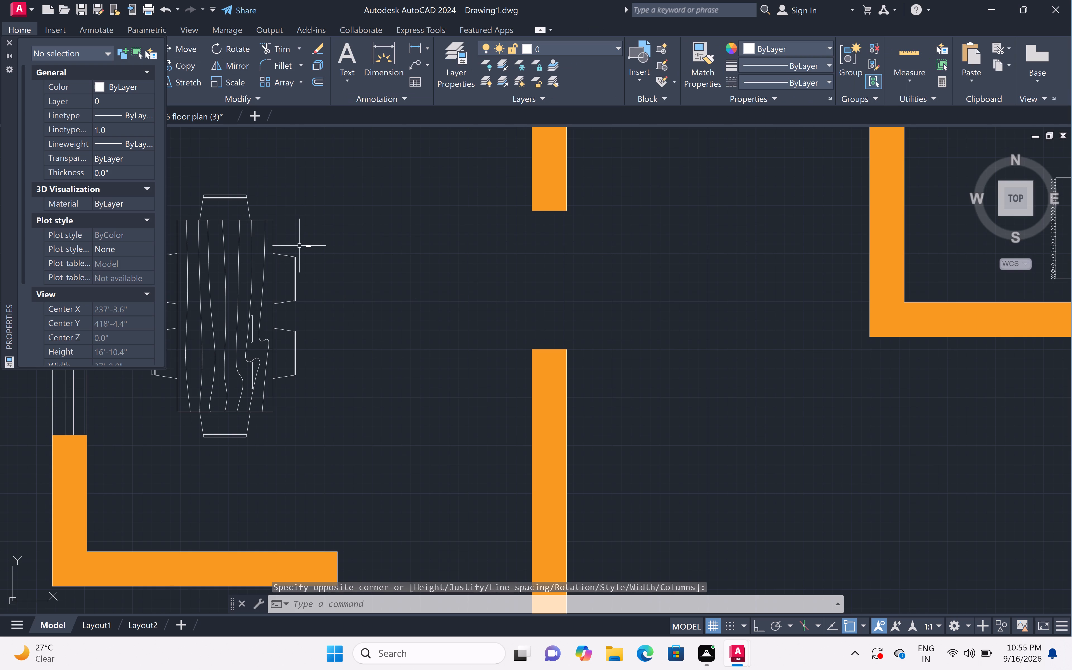
Set the text height of the new DINING label beside the dining table to 6".
left_click(301, 239)
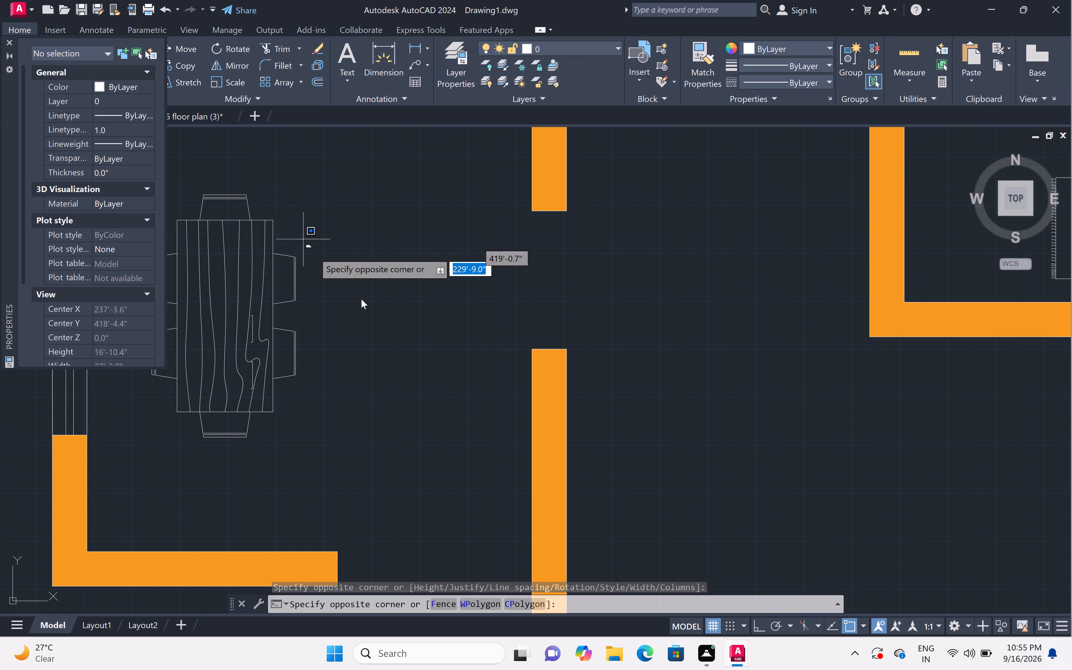
left_click(393, 319)
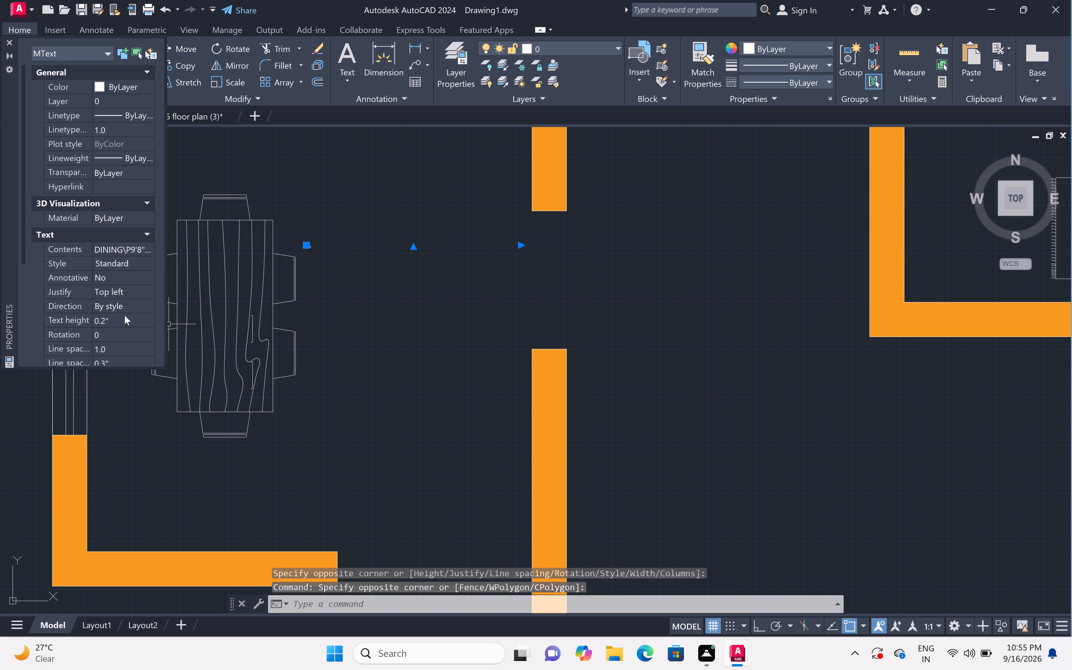
left_click(125, 315)
key("BackSpace")
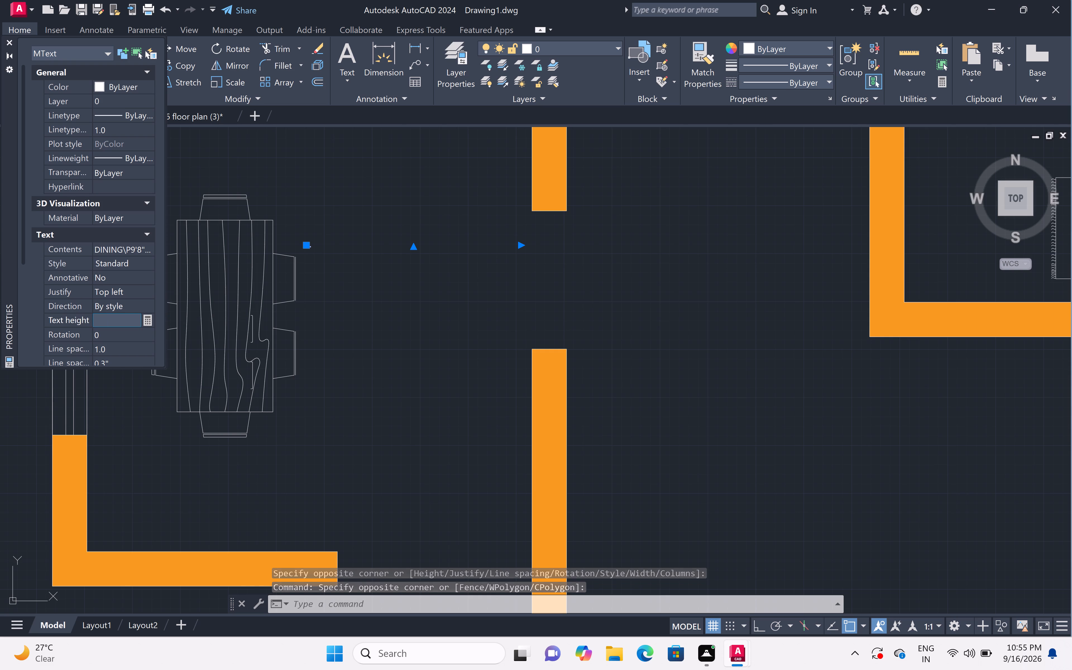
key("6")
key("shift+quotedbl")
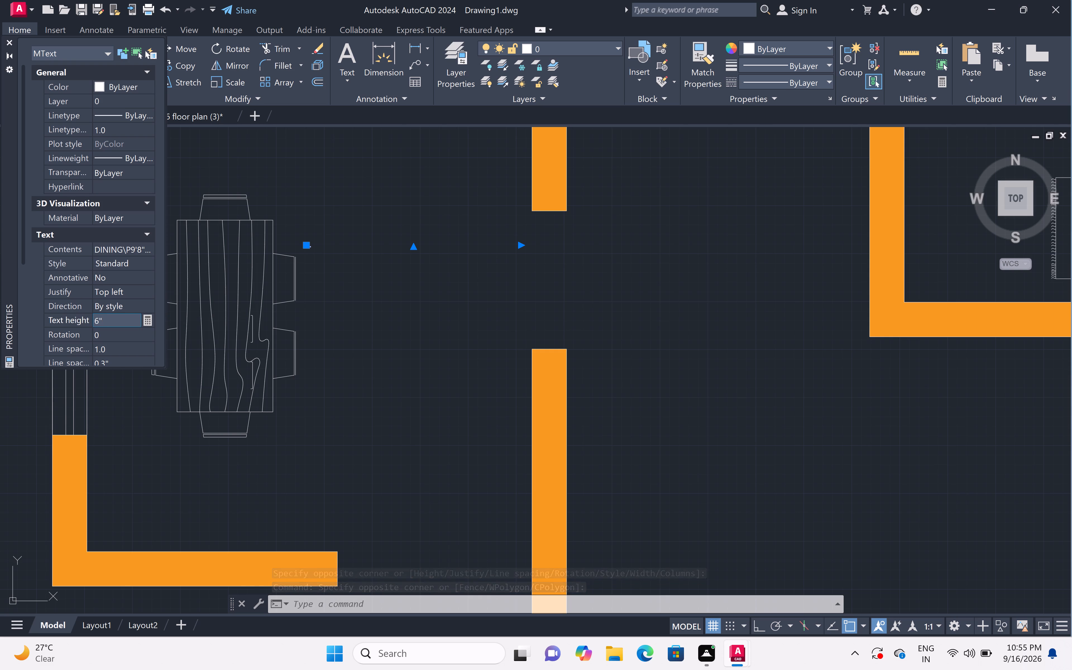
left_click(423, 325)
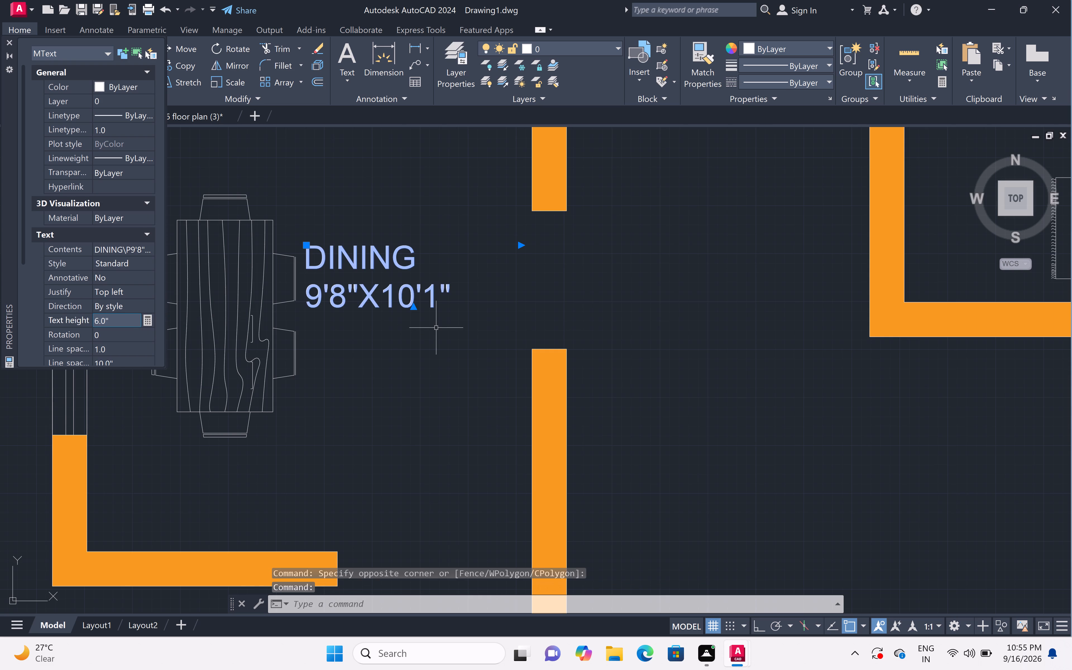
key("Escape")
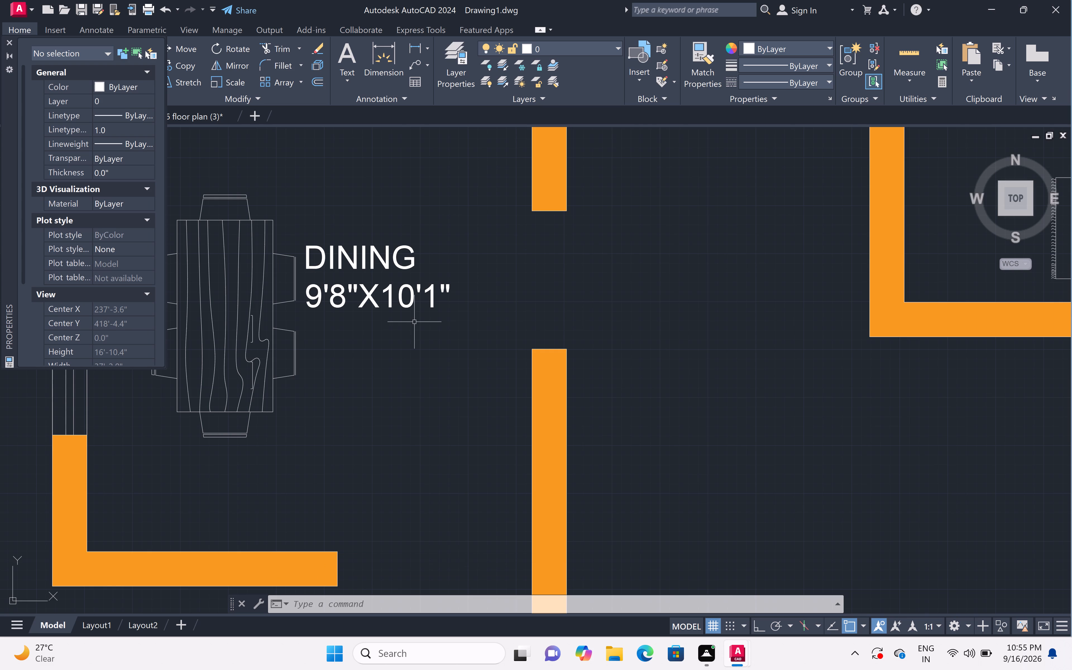
Add a two-line multiline text inside the L-shaped counter of the room below the dining area, reading KITCHEN and 9'8"X10'1".
scroll(446, 322, "down", 3)
scroll(486, 250, "down", 1)
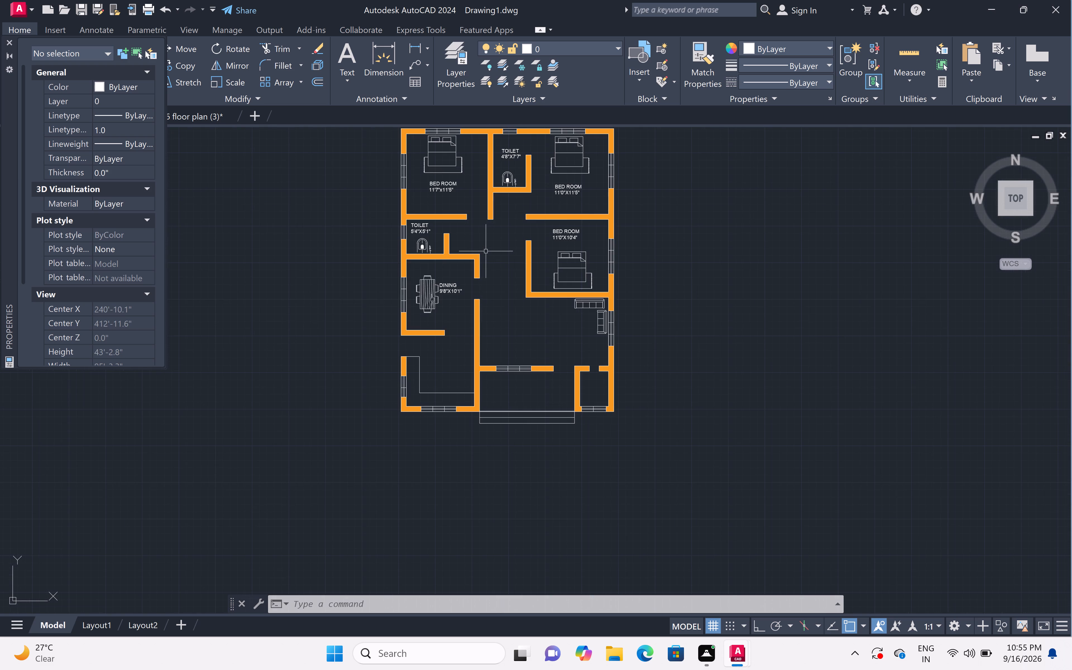
middle_click_drag(486, 251, 487, 298)
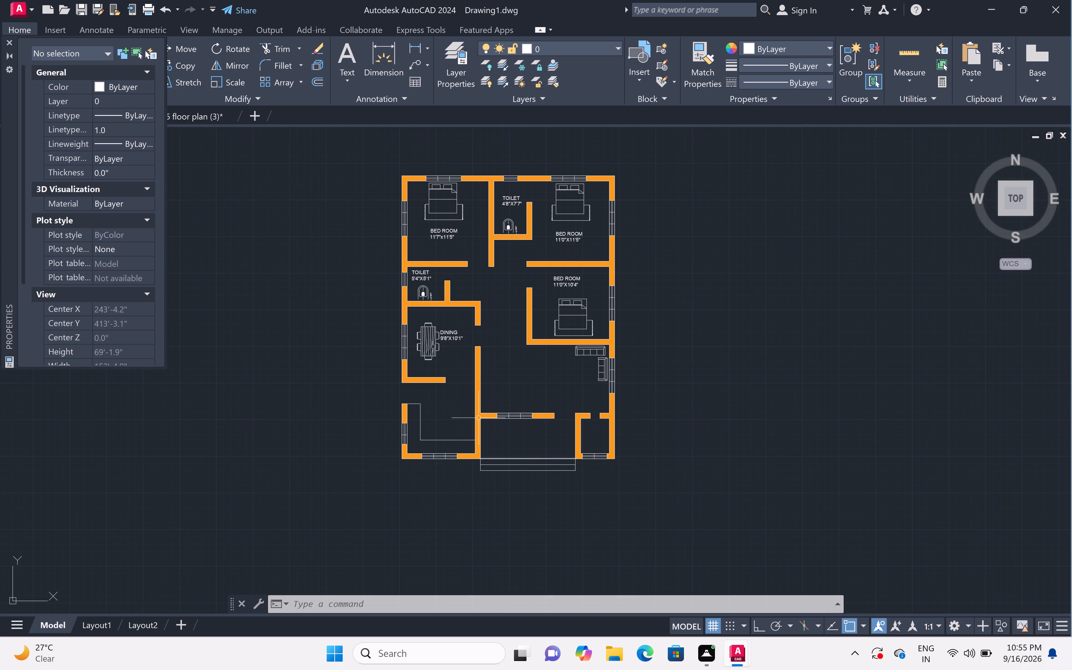
scroll(466, 409, "up", 3)
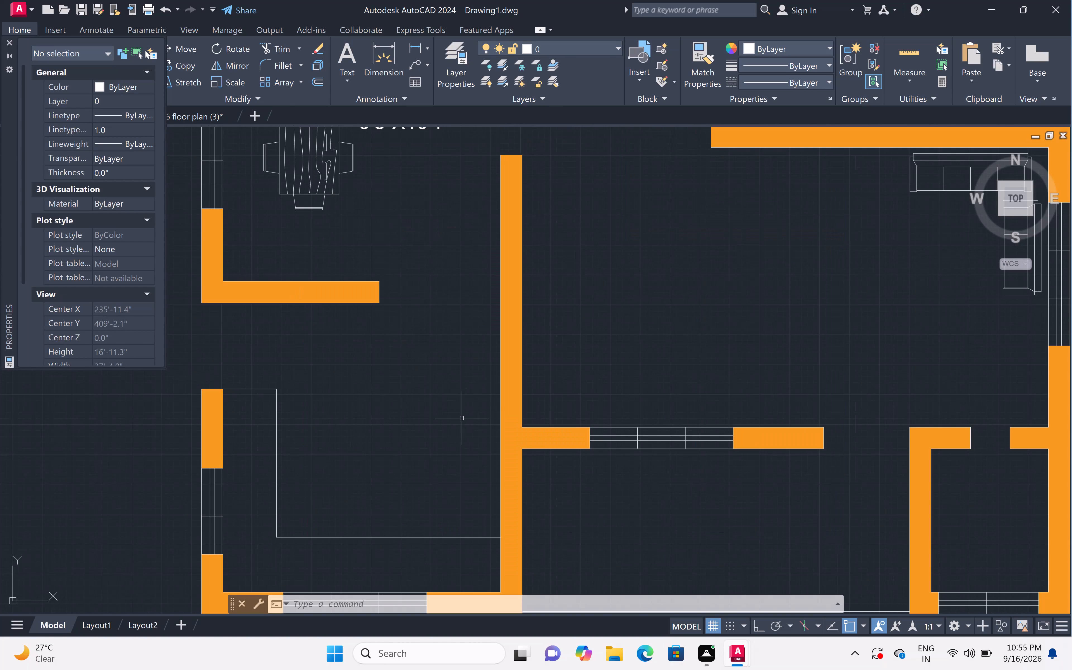
type("MT")
key("space")
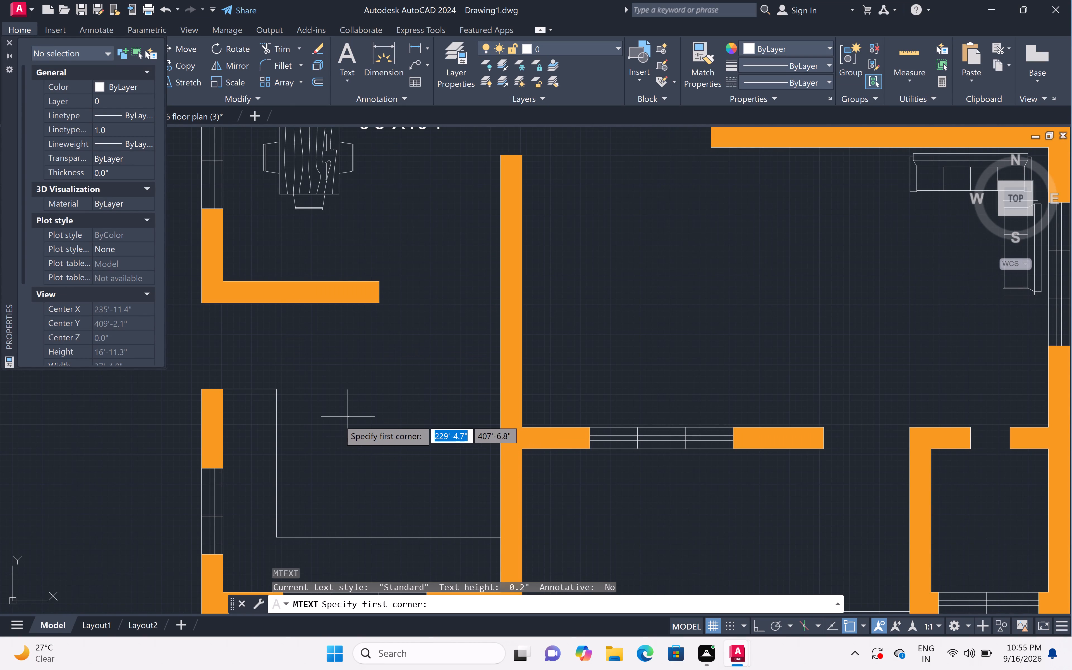
left_click(317, 401)
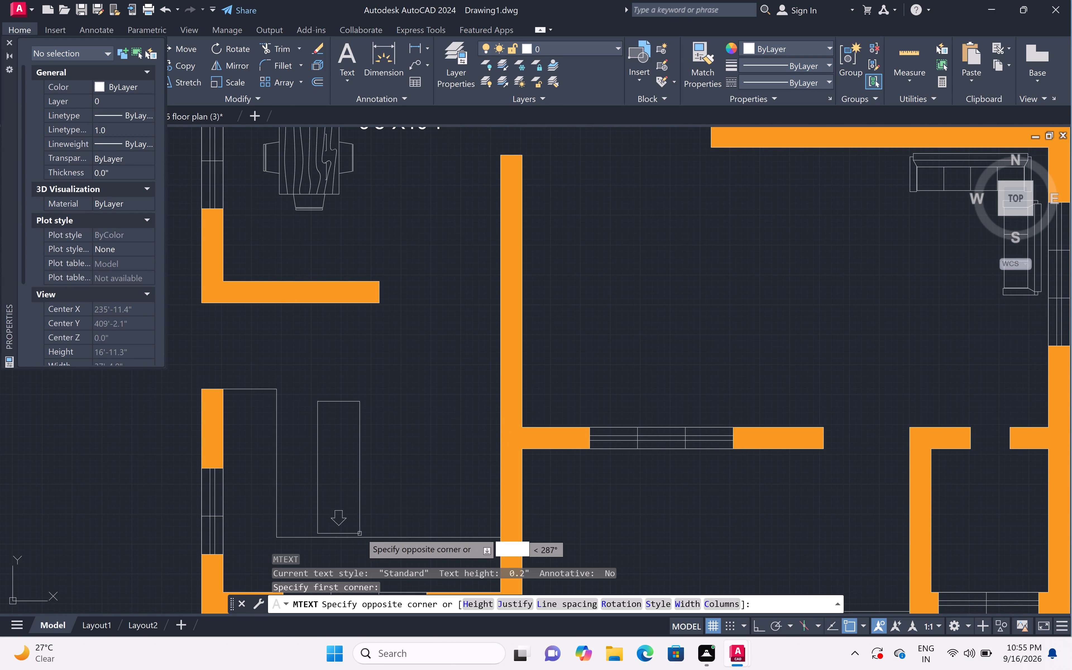
left_click(475, 501)
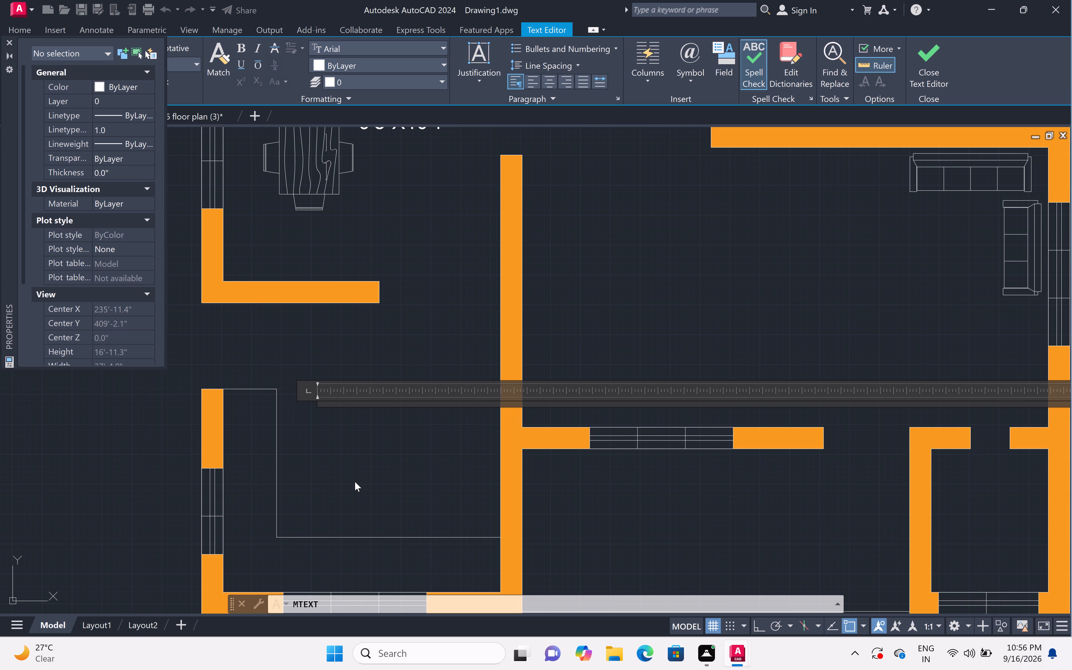
type("KITCHEN")
key("Return")
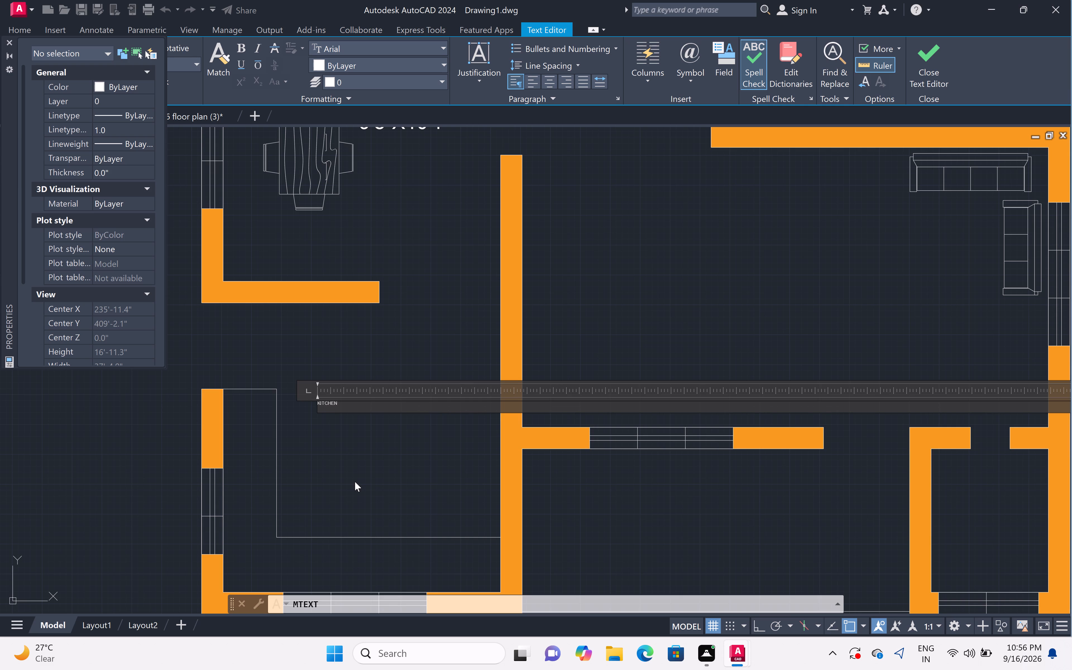
type("9'8\"X")
type("10'")
type("1\"")
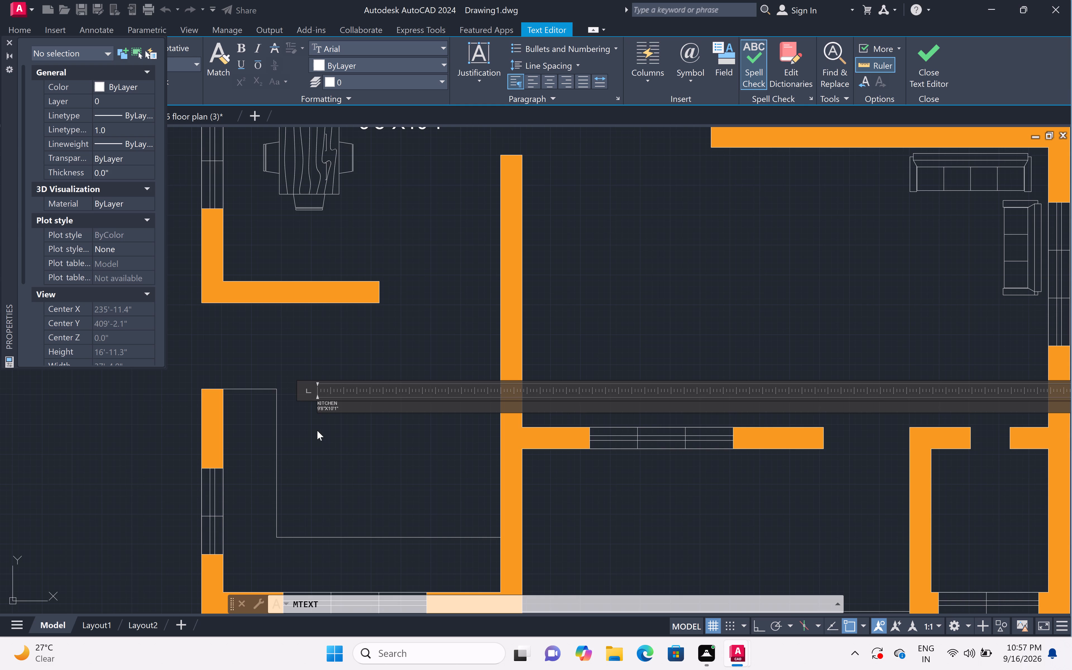
left_click(317, 430)
Set the text height of the new KITCHEN label inside the L-shaped counter to 6".
left_click(295, 384)
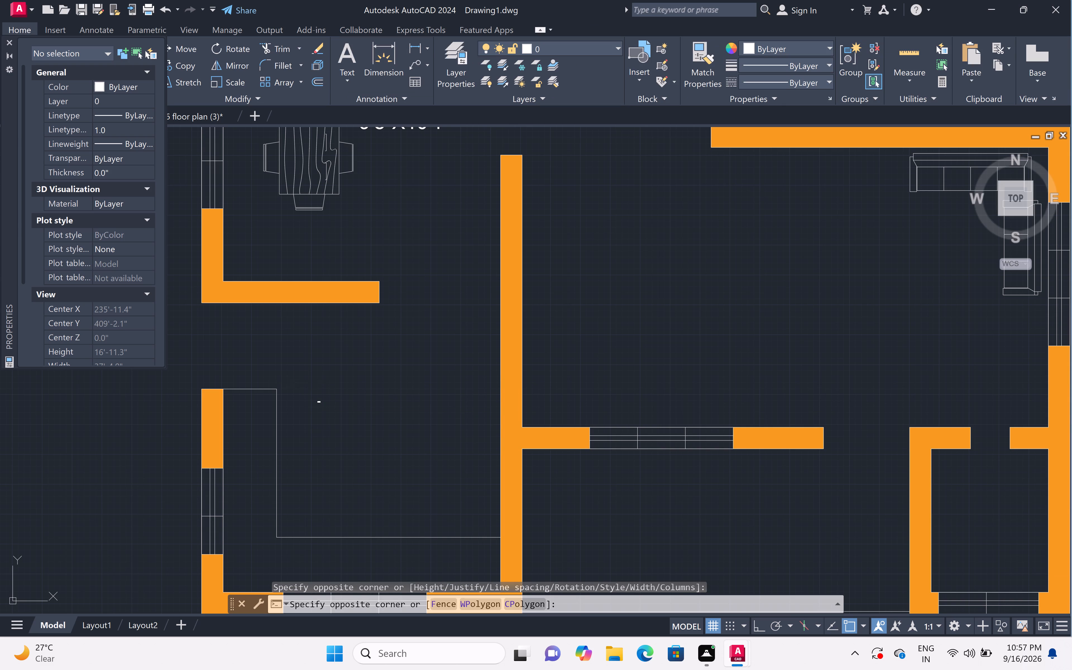
left_click(348, 429)
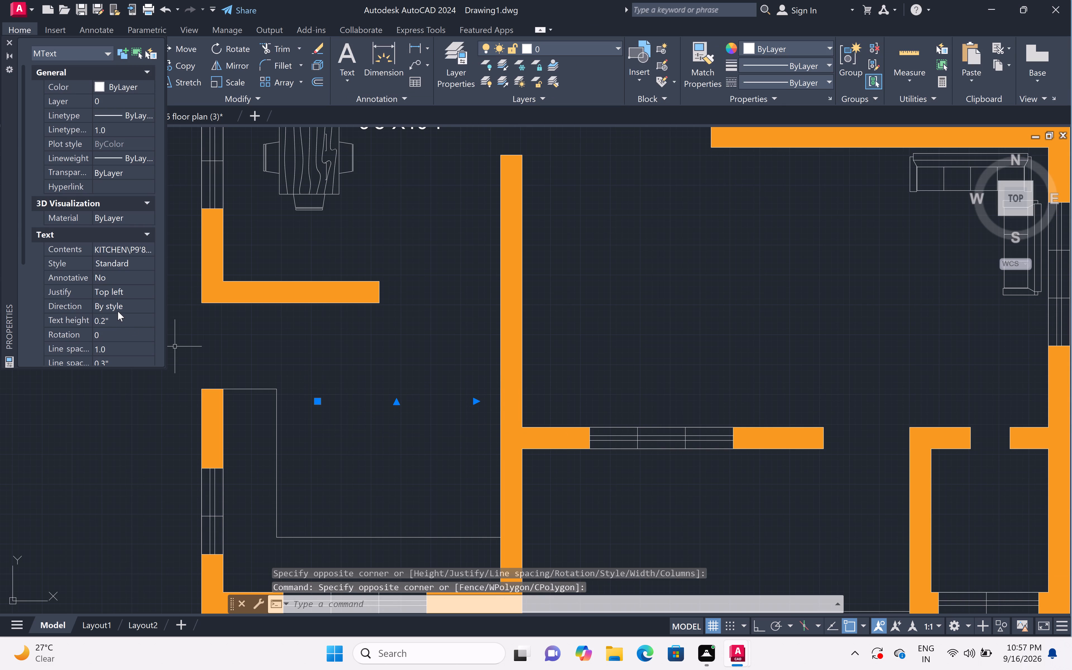
left_click(118, 313)
key("BackSpace")
key("BackSpace")
key("BackSpace")
key("BackSpace")
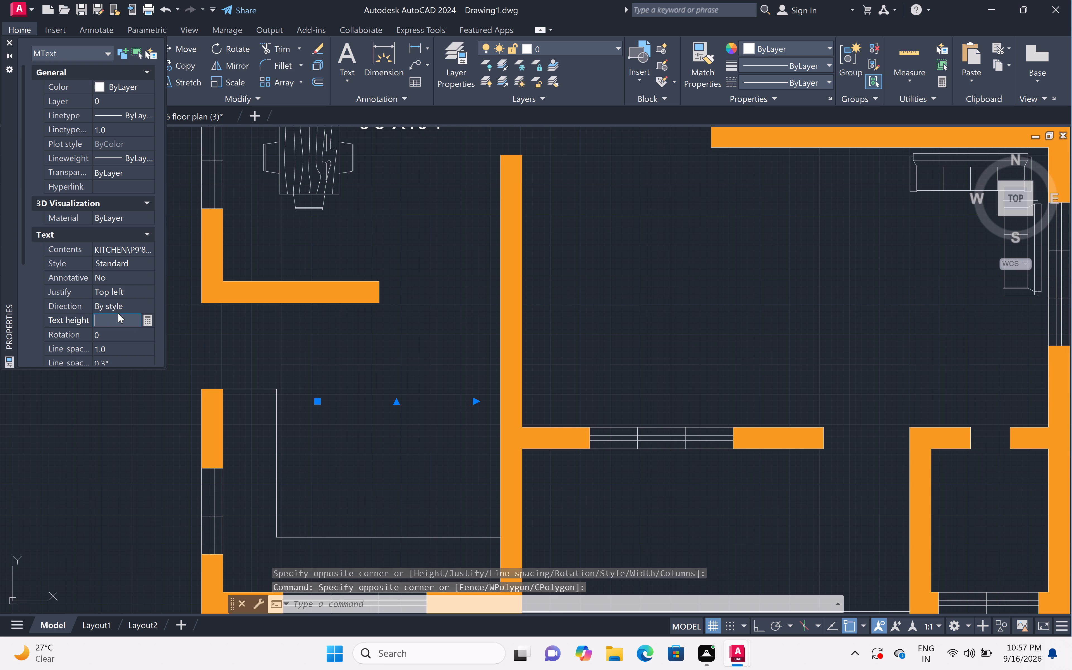
key("6")
key("shift+quotedbl")
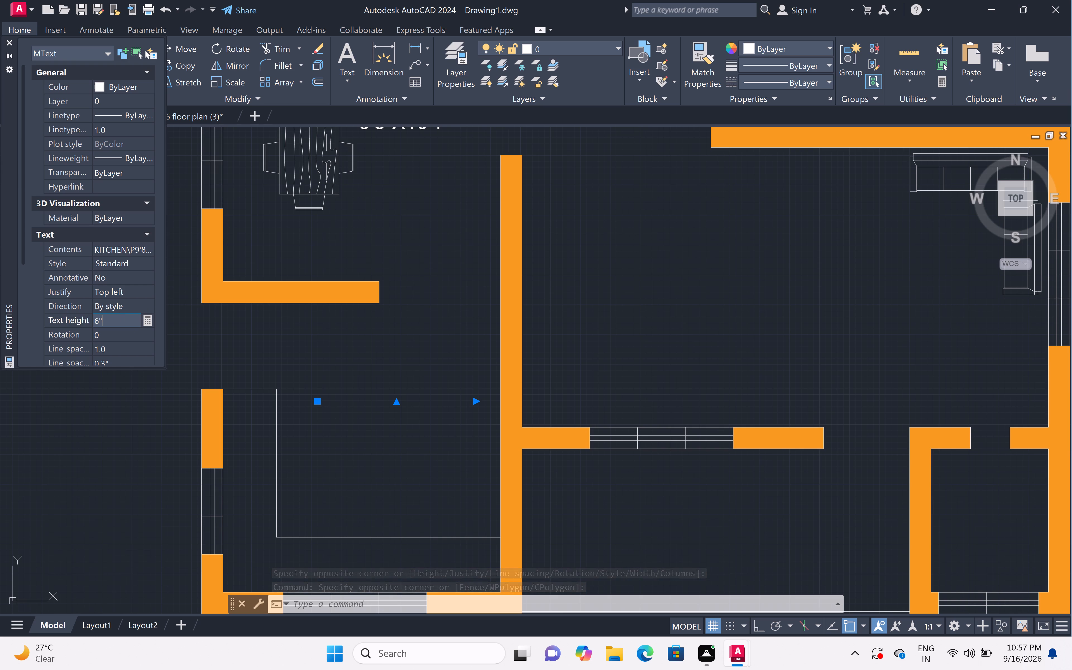
left_click(412, 488)
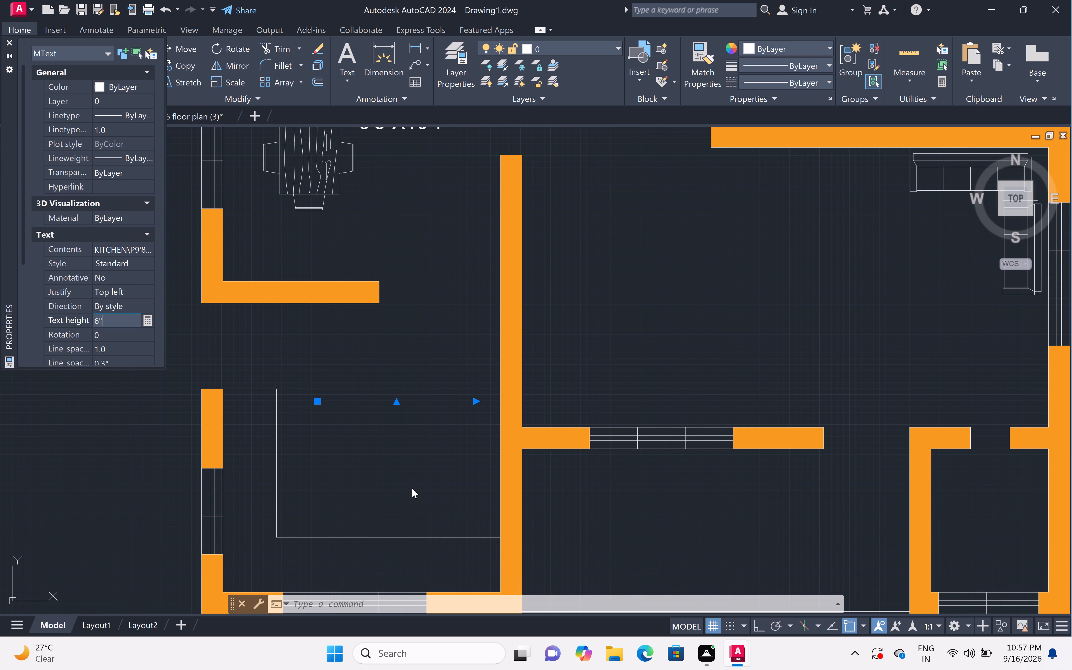
key("Escape")
Add a two-line multiline text in the open room beside the sofas, reading LIVING and 18'3"X9'9".
scroll(405, 481, "down", 3)
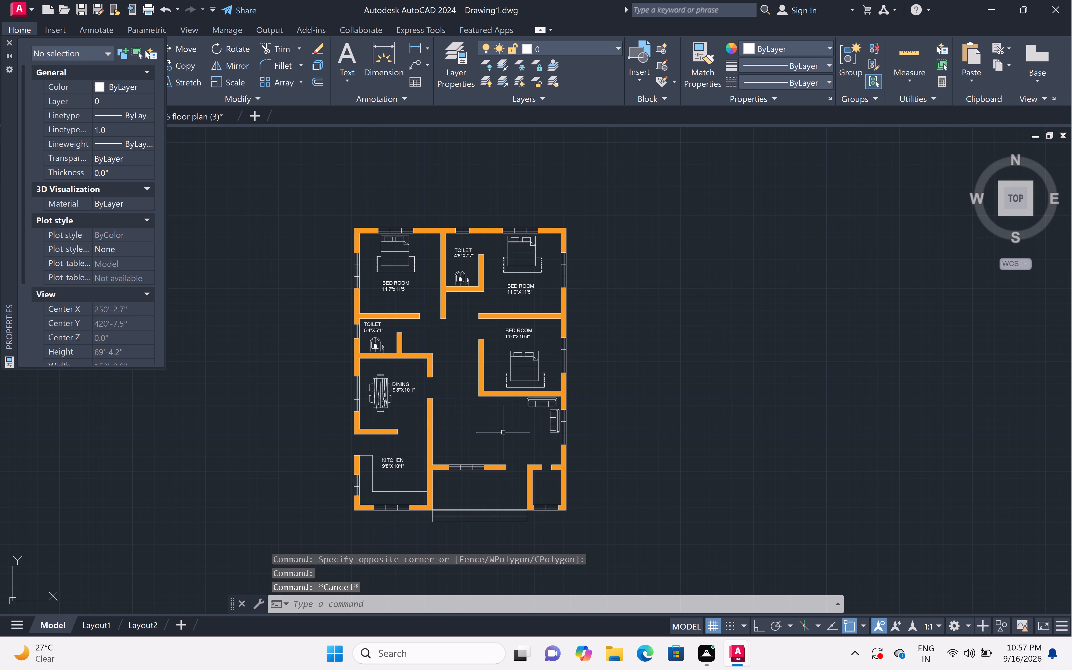
scroll(484, 451, "up", 1)
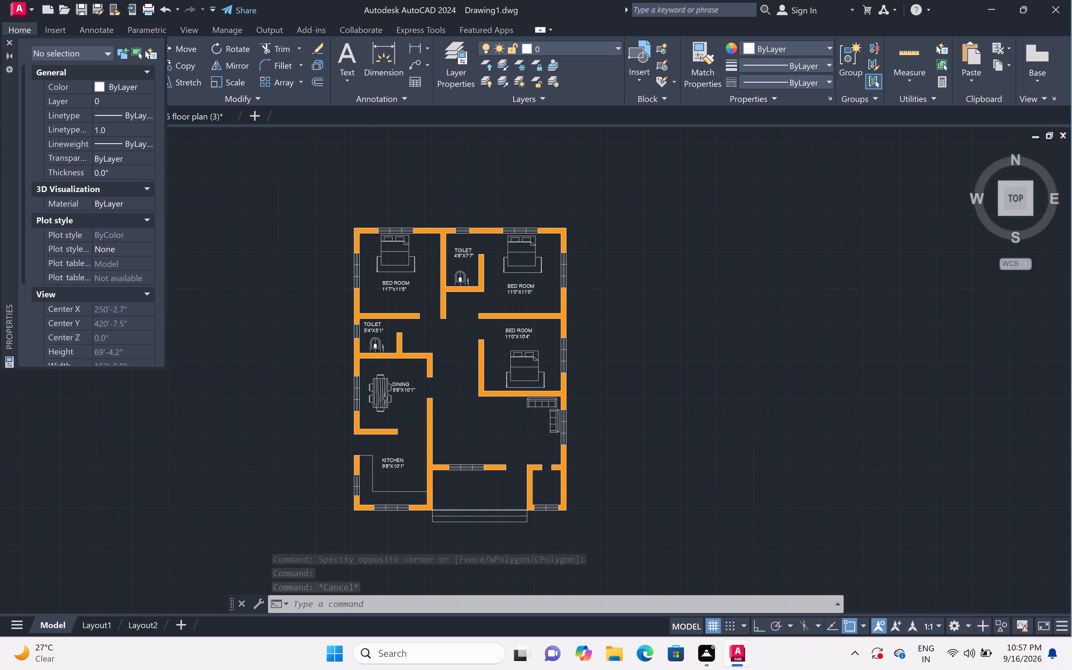
scroll(484, 451, "up", 1)
type("MT")
key("space")
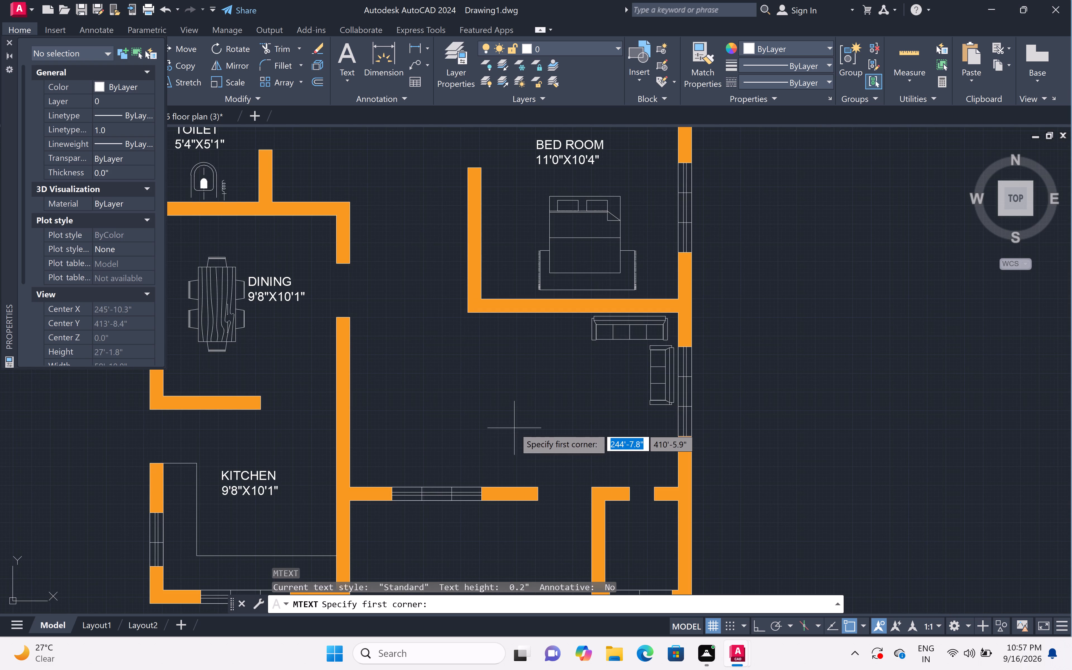
scroll(438, 361, "up", 2)
scroll(438, 361, "down", 1)
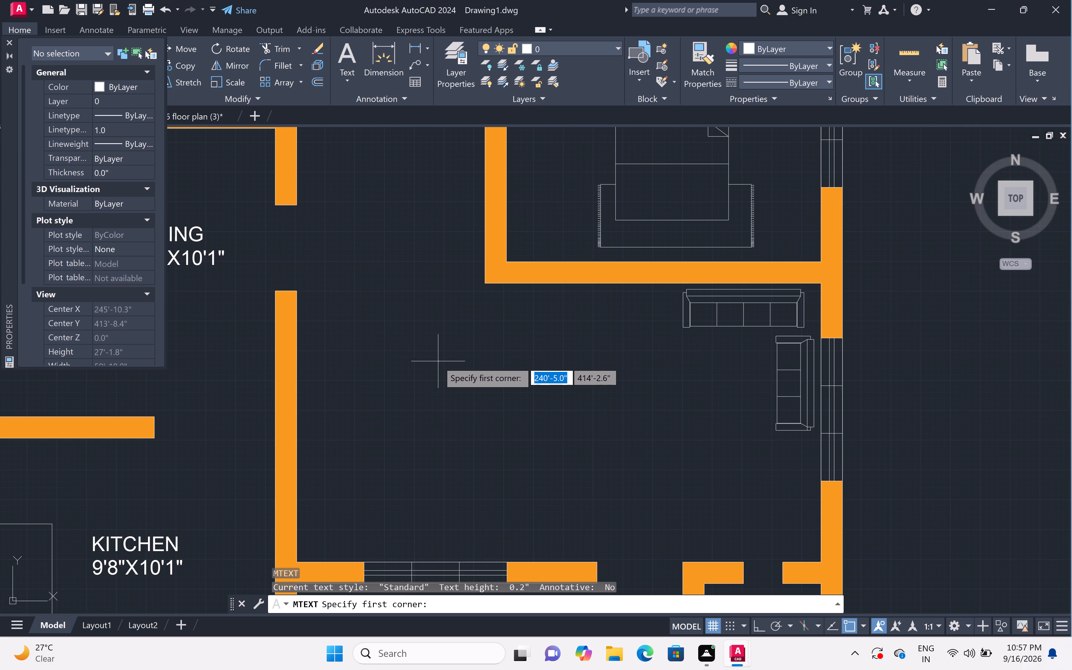
left_click(415, 360)
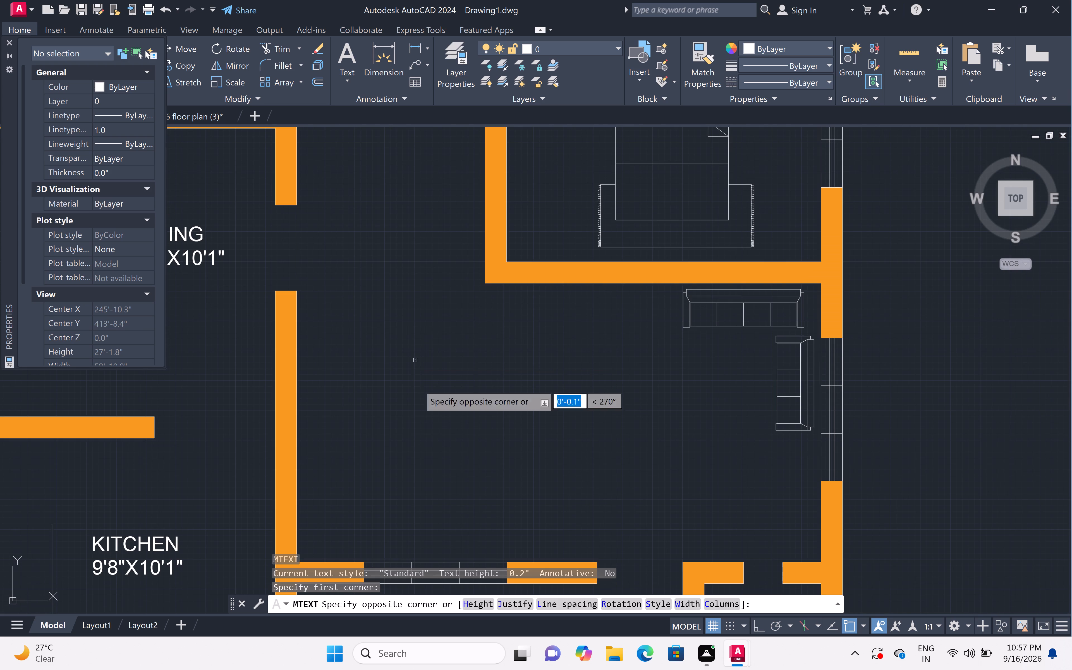
double_click(681, 477)
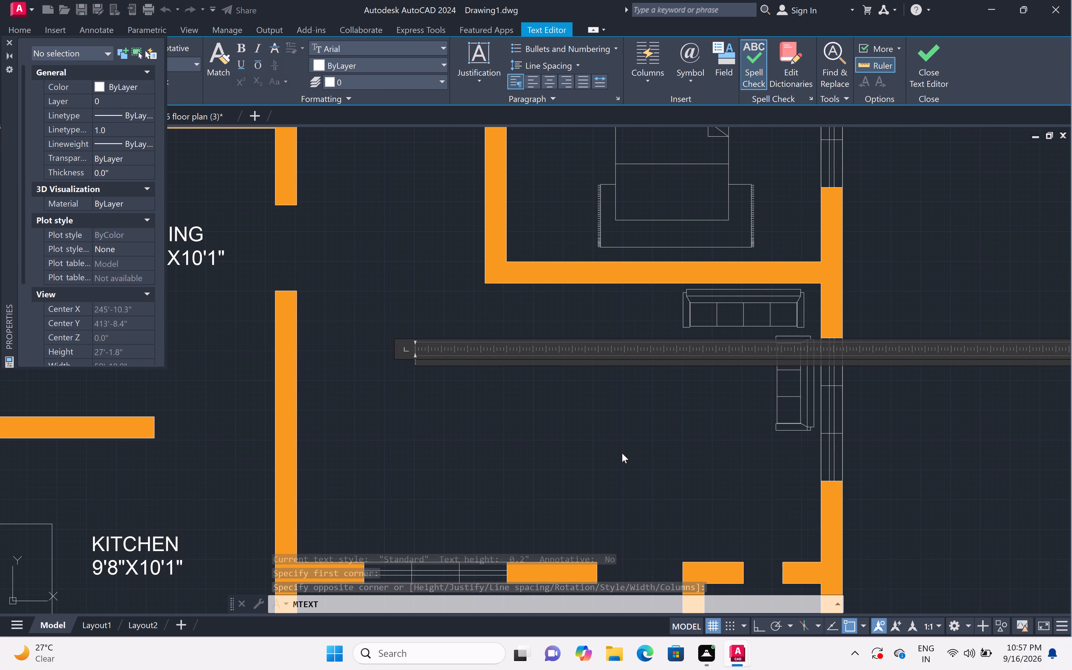
key("space")
key("space")
type("LIVING")
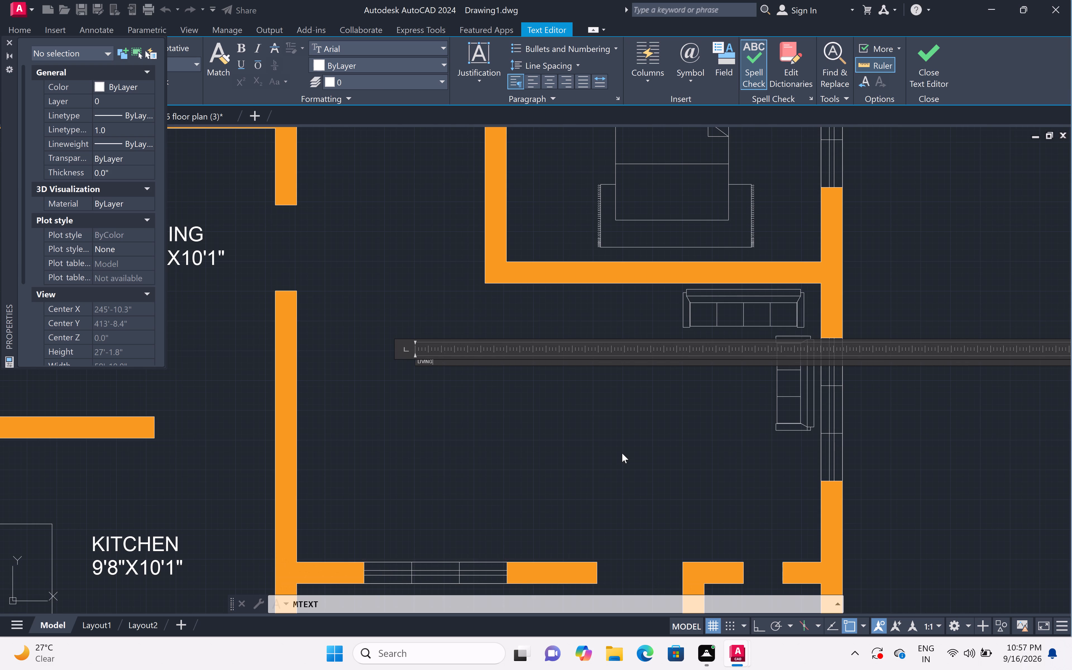
key("Return")
type("18")
key("apostrophe")
key("3")
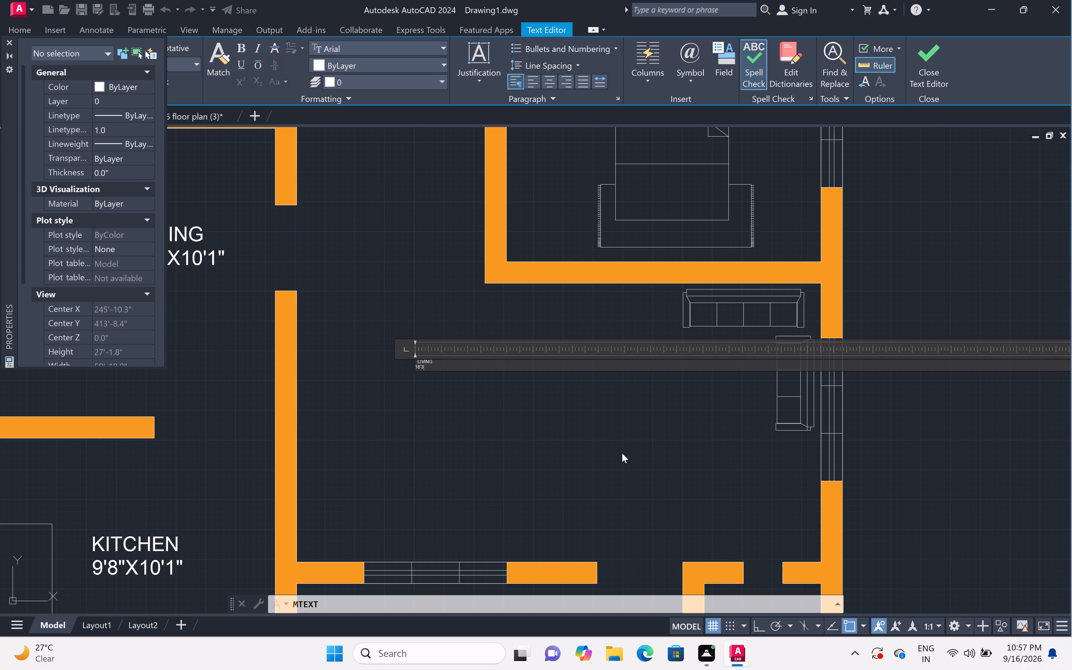
key("shift+quotedbl")
key("x")
key("9")
type("'9")
key("shift+quotedbl")
double_click(377, 405)
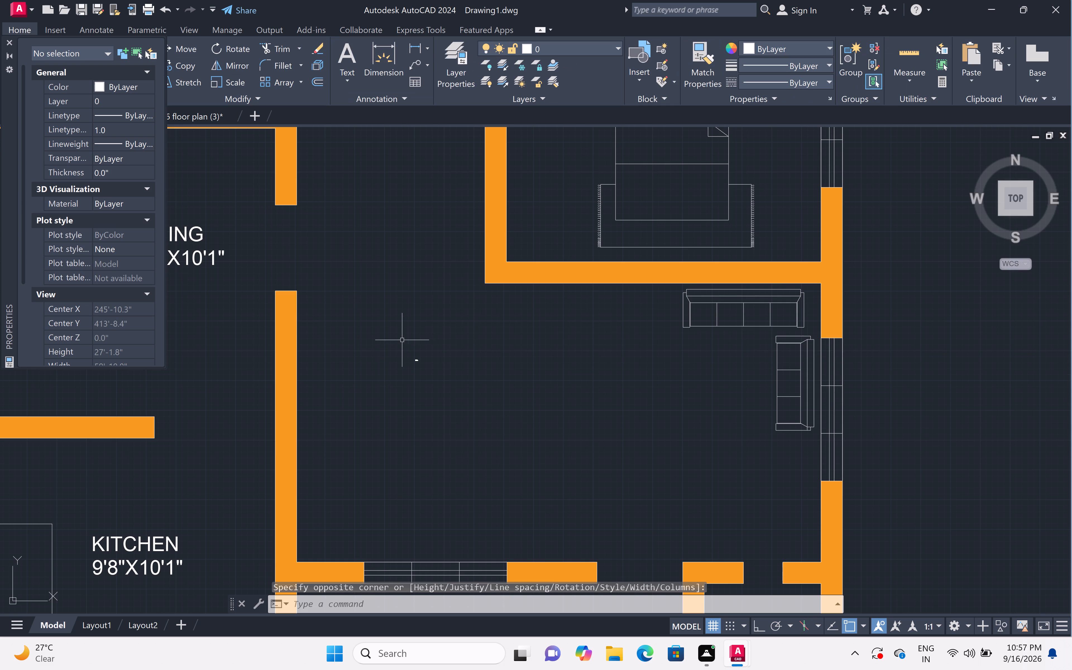
Set the text height of the new LIVING label to 6".
left_click(393, 343)
double_click(487, 420)
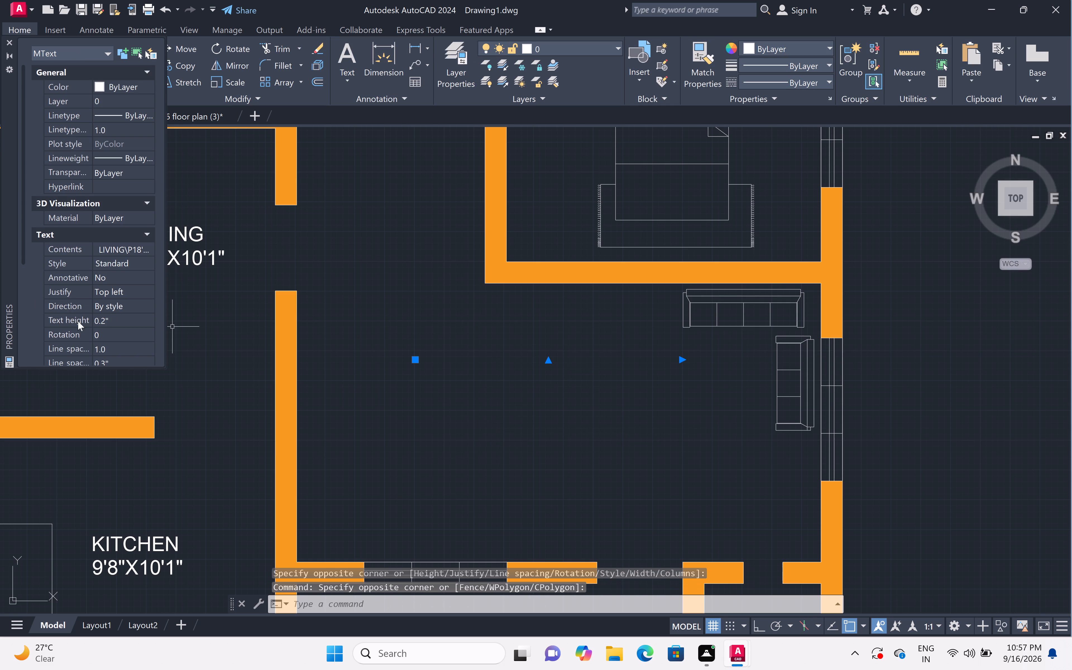
left_click(131, 319)
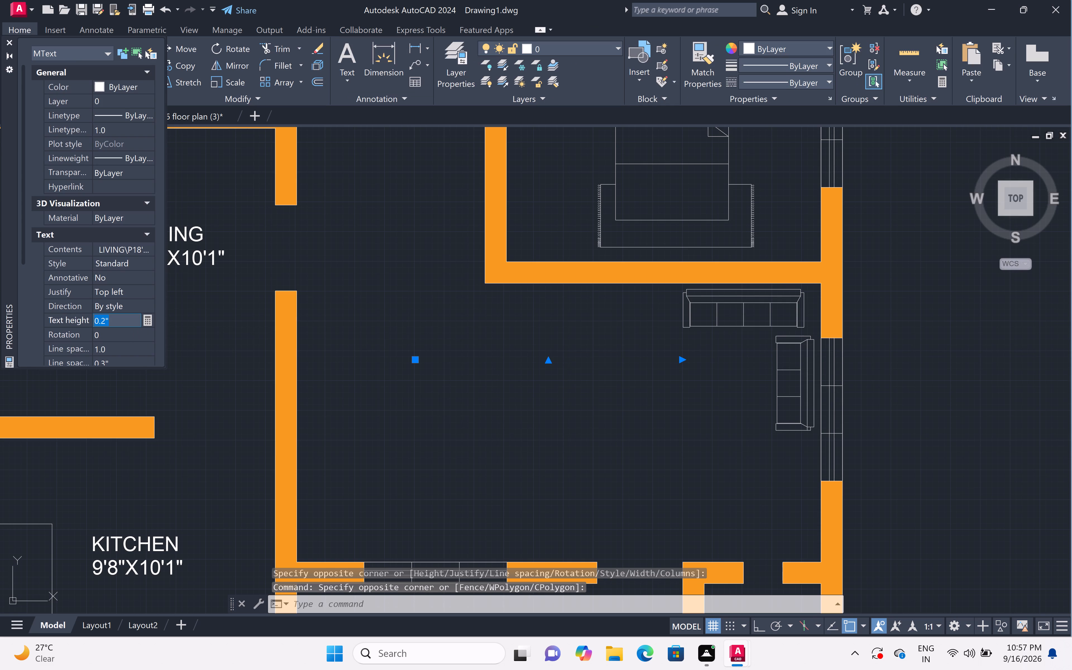
key("BackSpace")
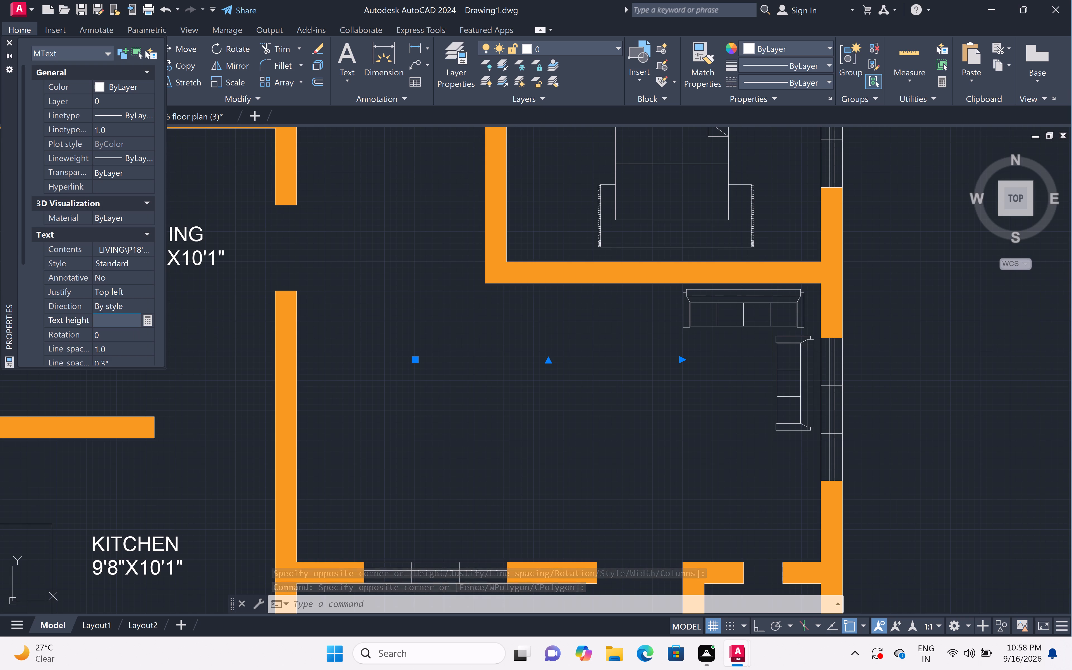
key("6")
key("shift+quotedbl")
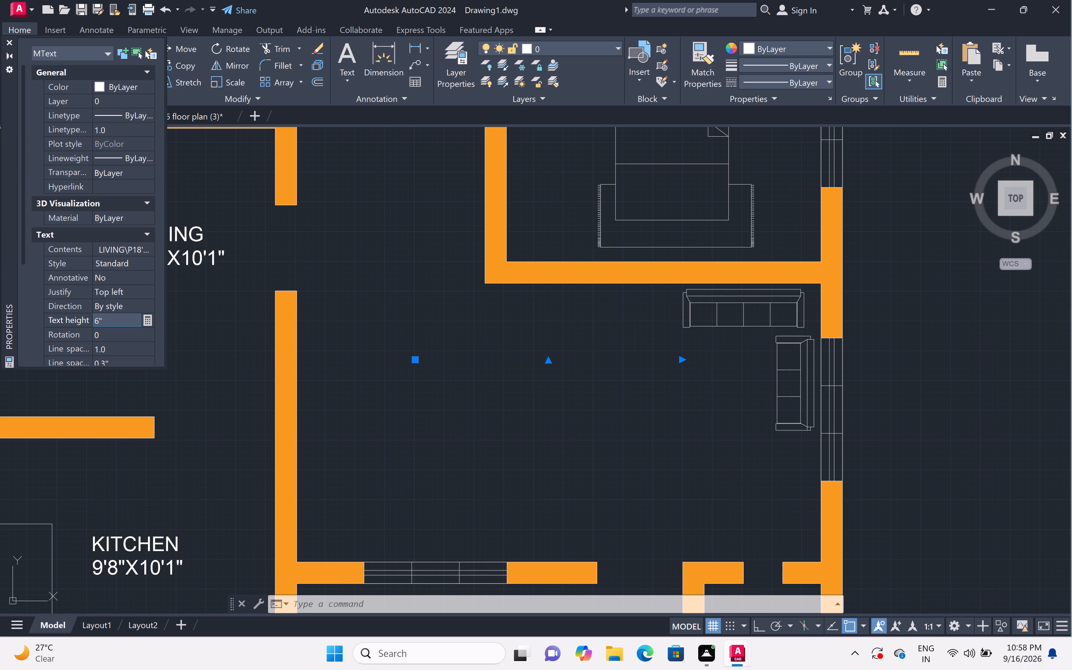
left_click(590, 456)
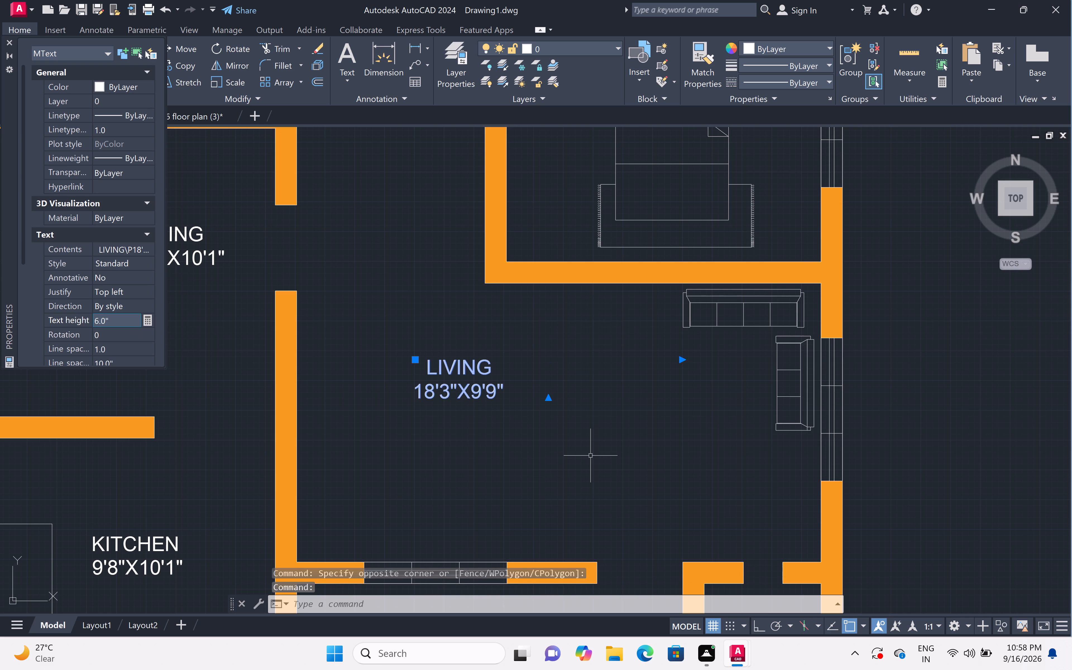
key("Escape")
Add a multiline text reading SITOUT in the space between the living room's lower wall and the entrance steps.
scroll(590, 456, "down", 3)
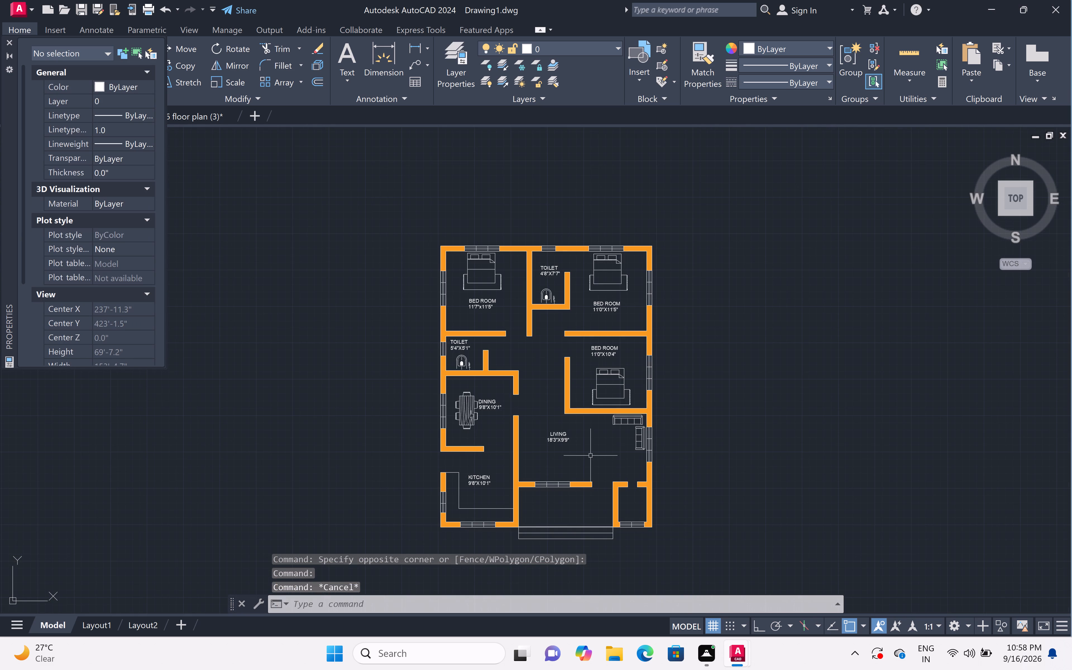
scroll(584, 526, "up", 3)
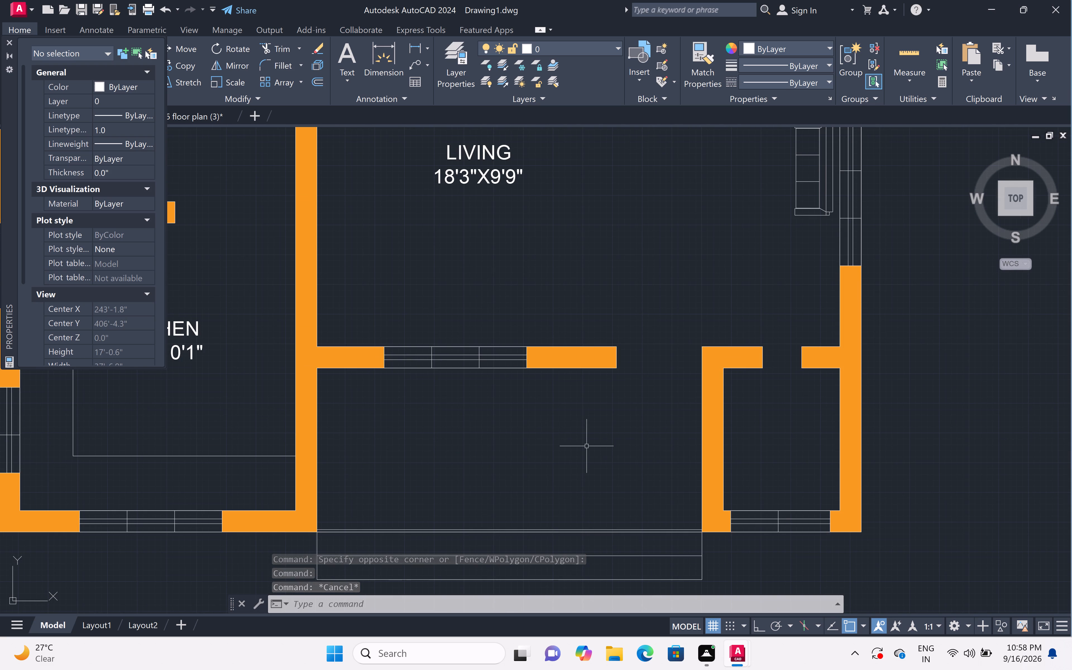
type("MT")
key("space")
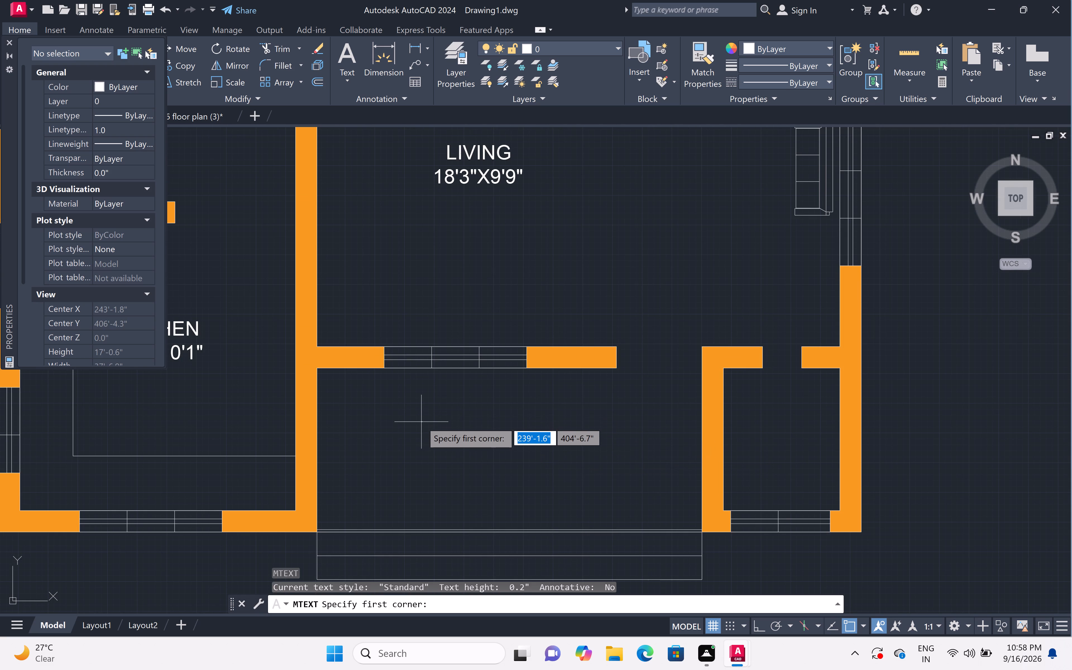
left_click(453, 428)
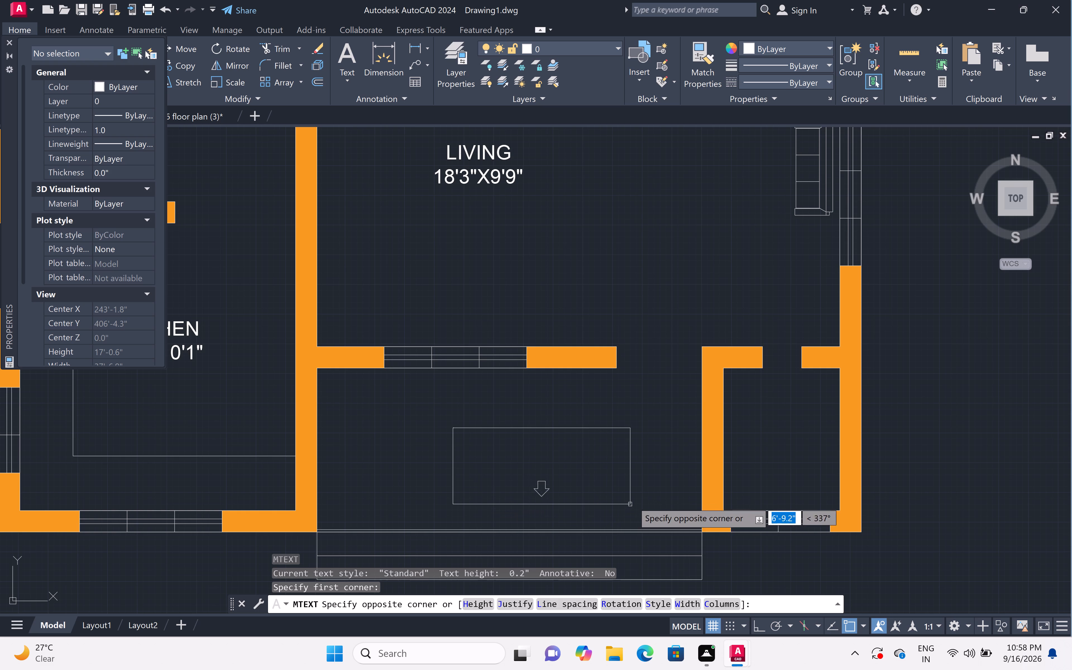
left_click(637, 495)
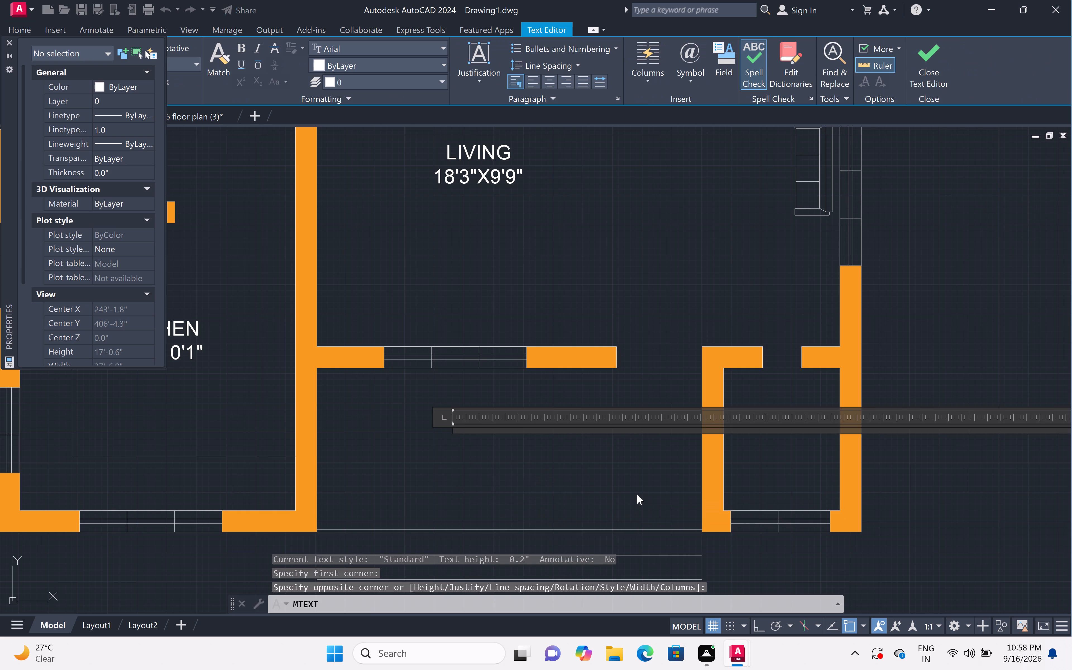
type("SIT")
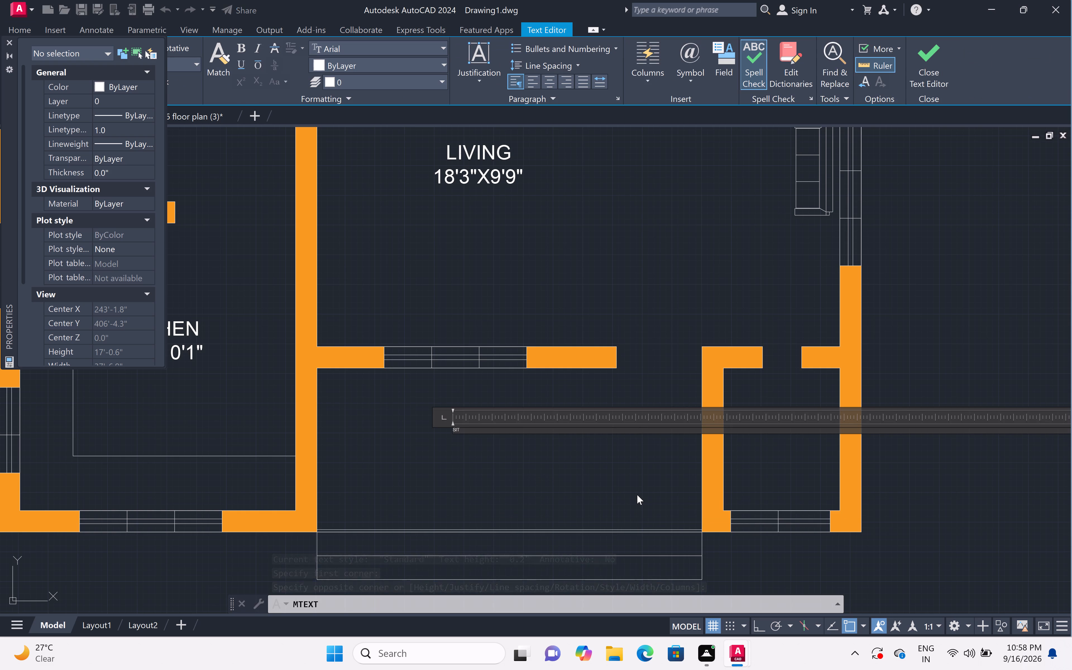
type("OU")
key("t")
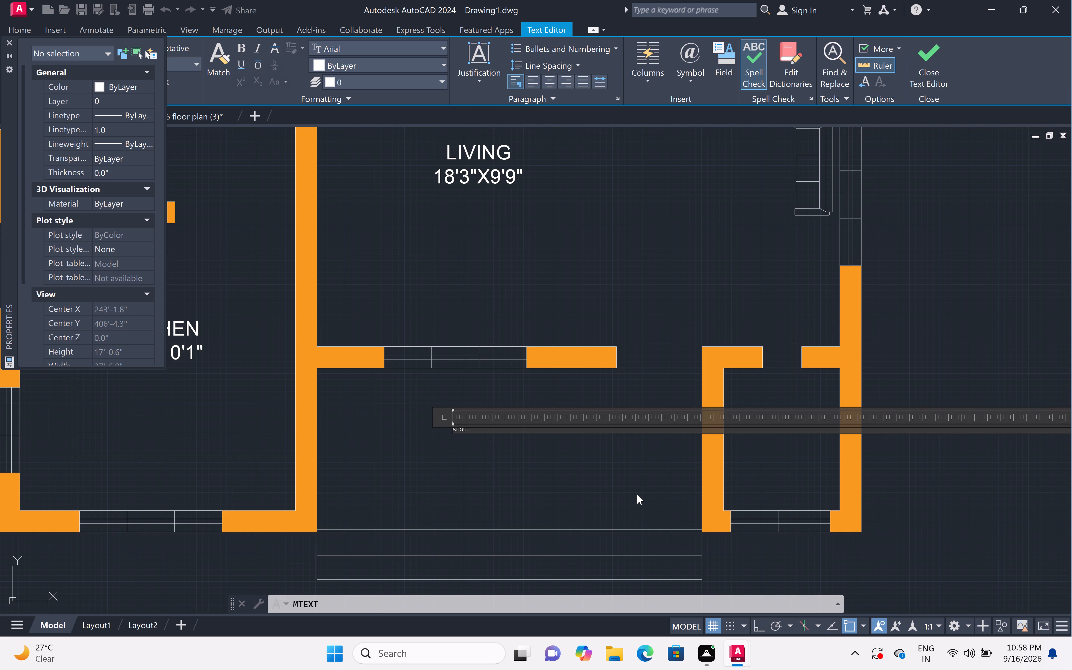
key("Return")
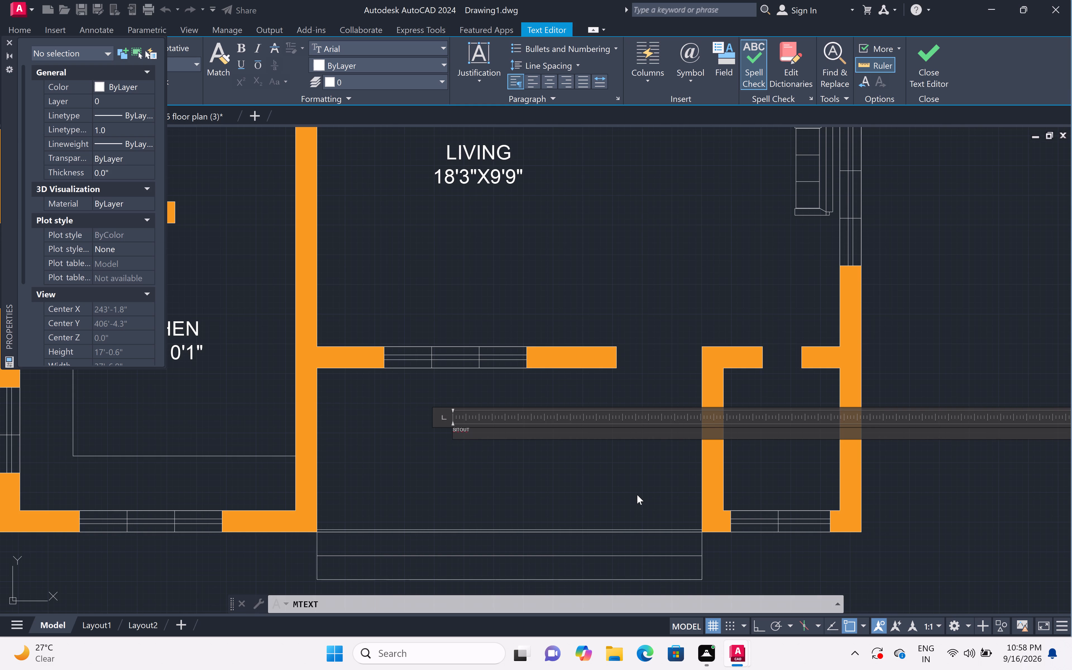
left_click(637, 495)
left_click(637, 495)
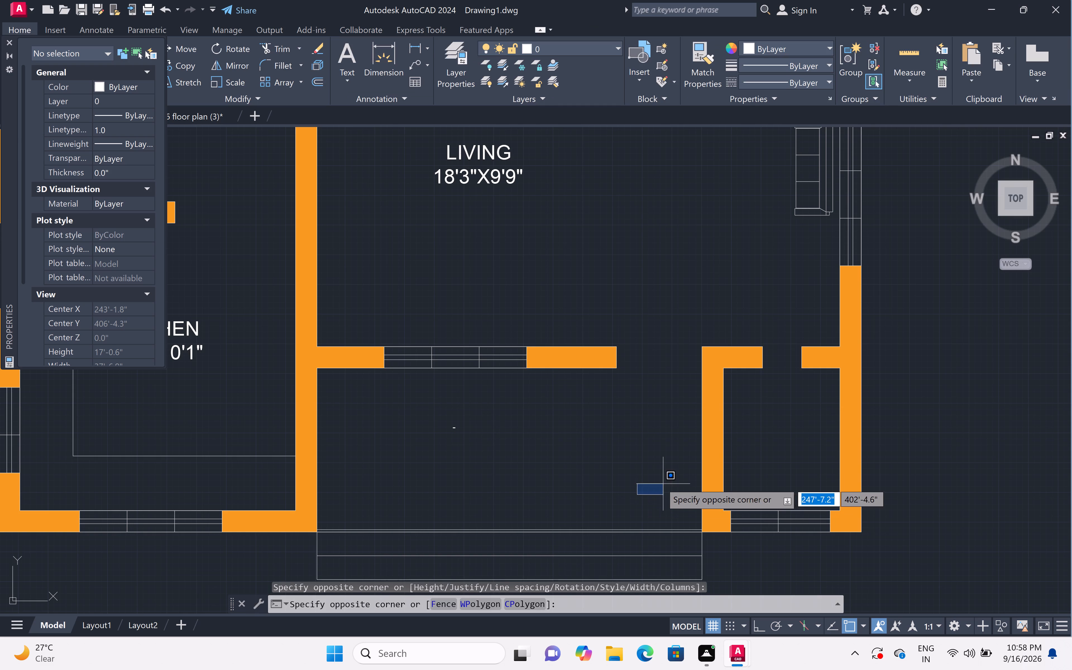
key("Escape")
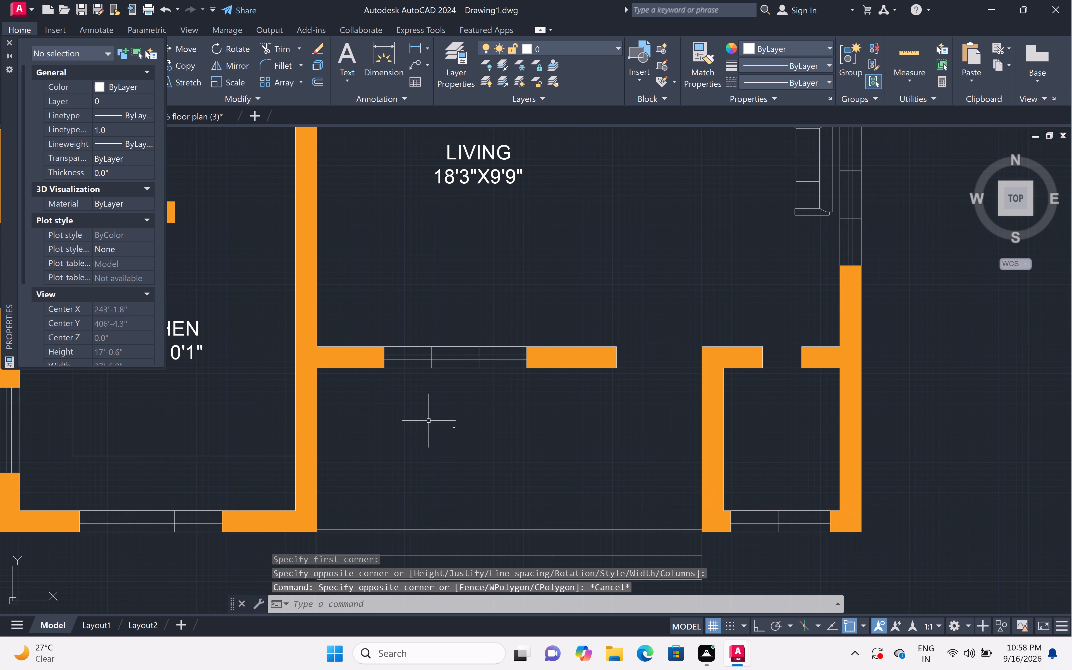
Delete the tiny single-line SITOUT text between the living room's lower wall and the entrance steps.
left_click(429, 421)
double_click(470, 453)
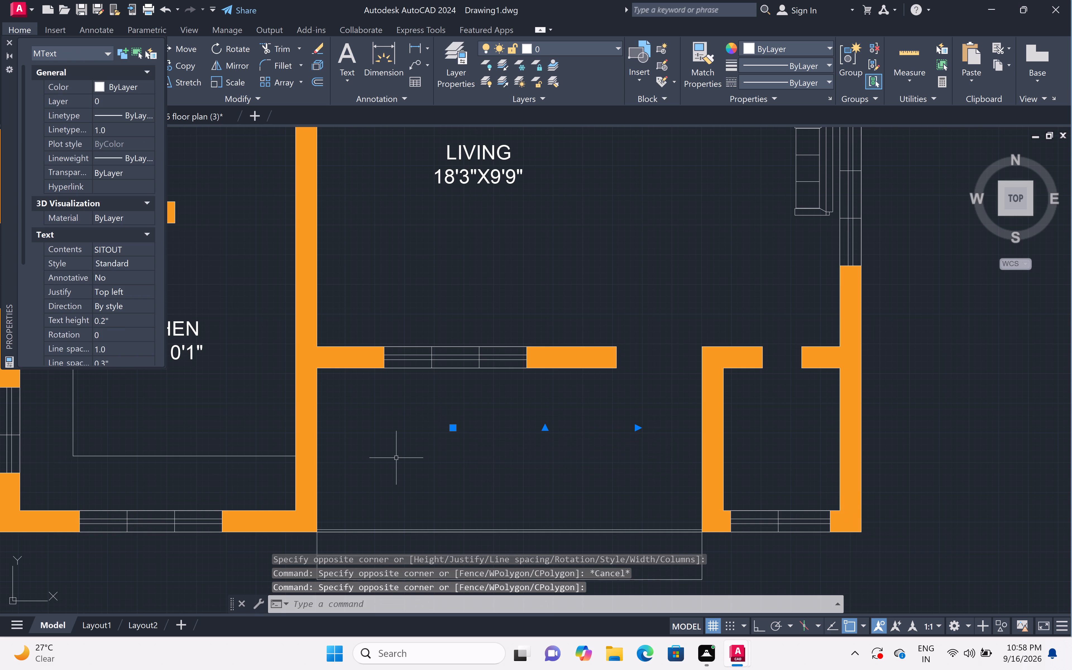
key("Delete")
Add a two-line multiline text between the living room's lower wall and the entrance steps, reading SITOUT and 13'6"X5'0".
type("MT")
key("space")
left_click(404, 429)
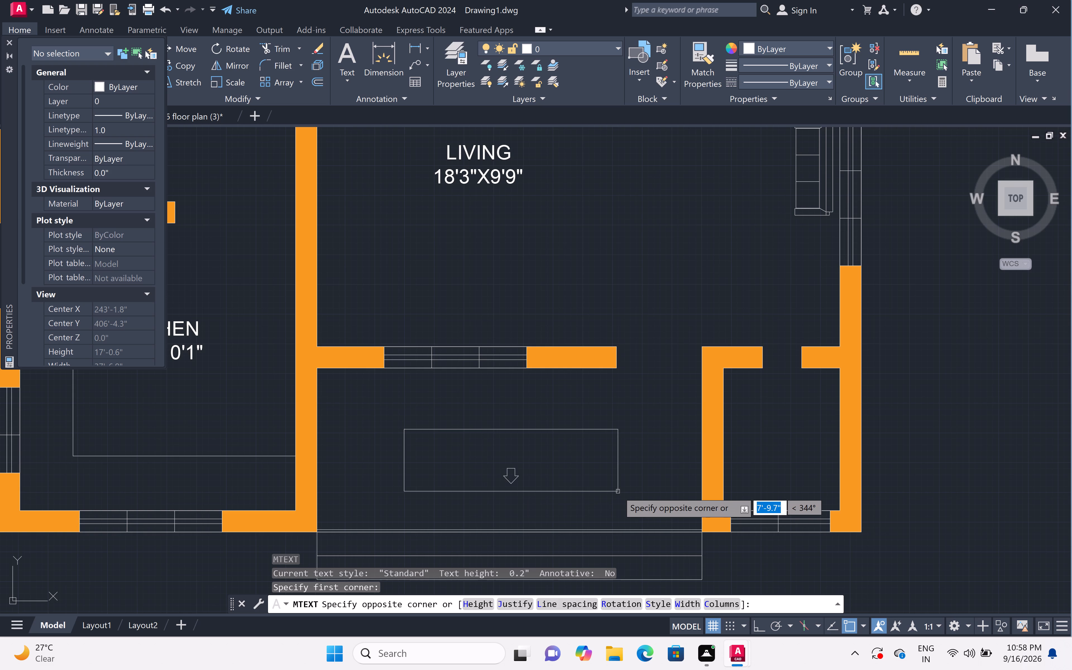
left_click(626, 497)
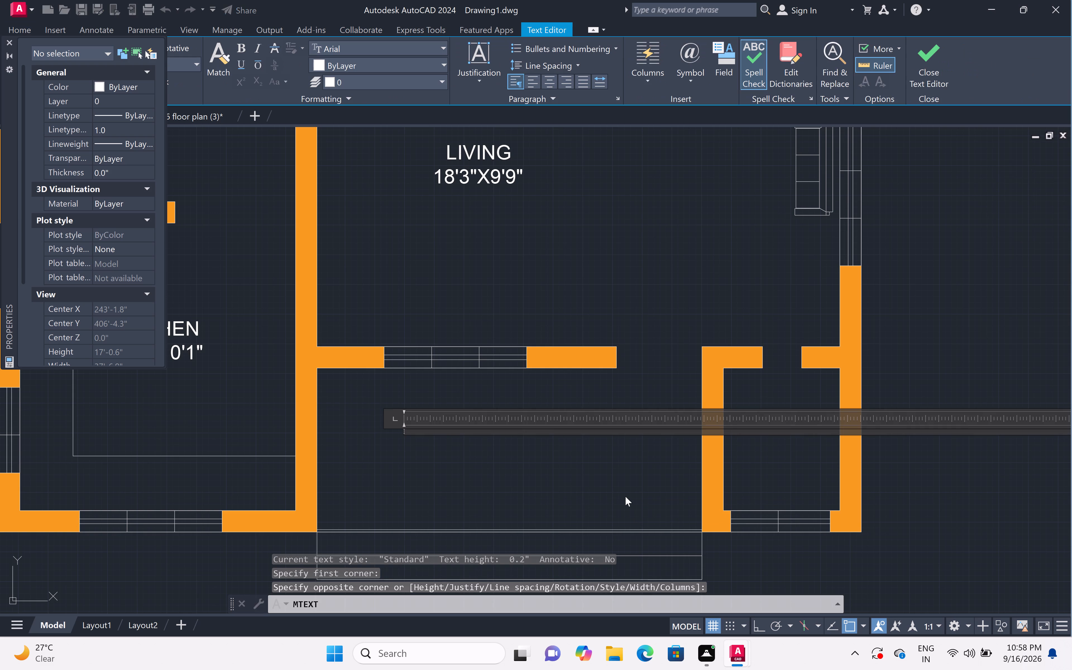
type("SITOUT")
key("Return")
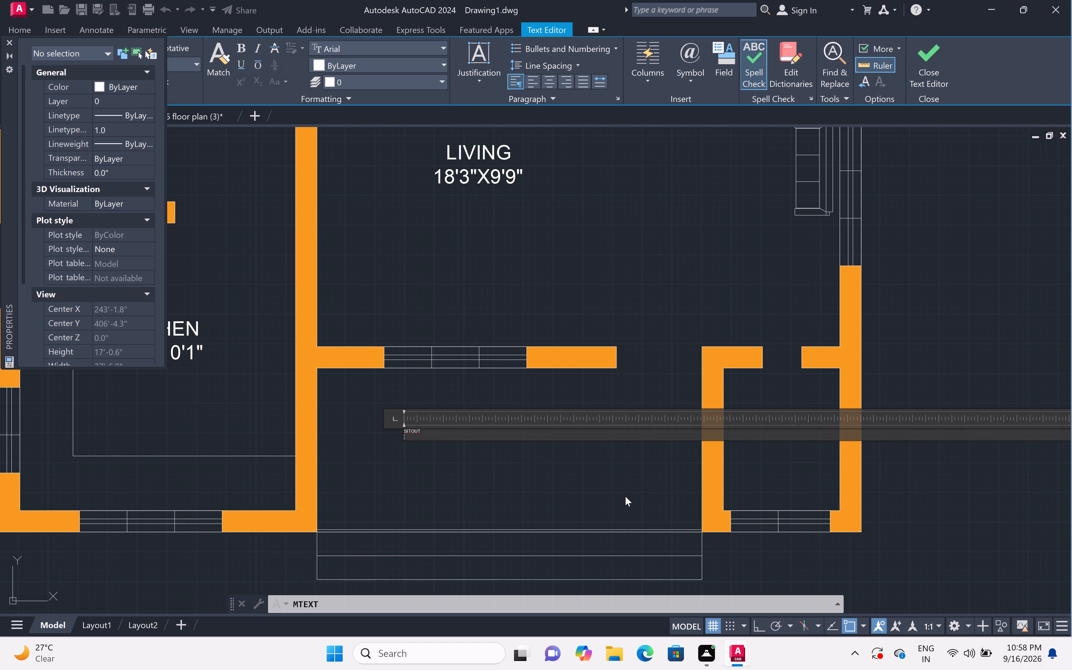
type("13'")
key("6")
key("shift+quotedbl")
key("x")
key("5")
type("'0\"")
left_click(408, 459)
Set the text height of the new two-line SITOUT label to 6".
left_click(360, 399)
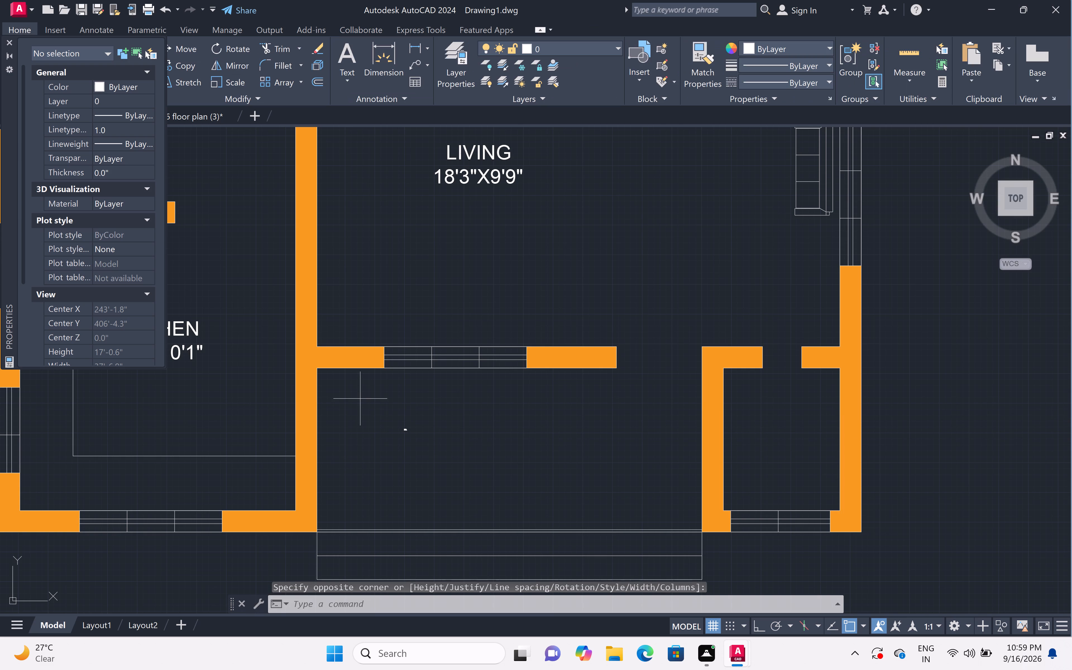
left_click(533, 497)
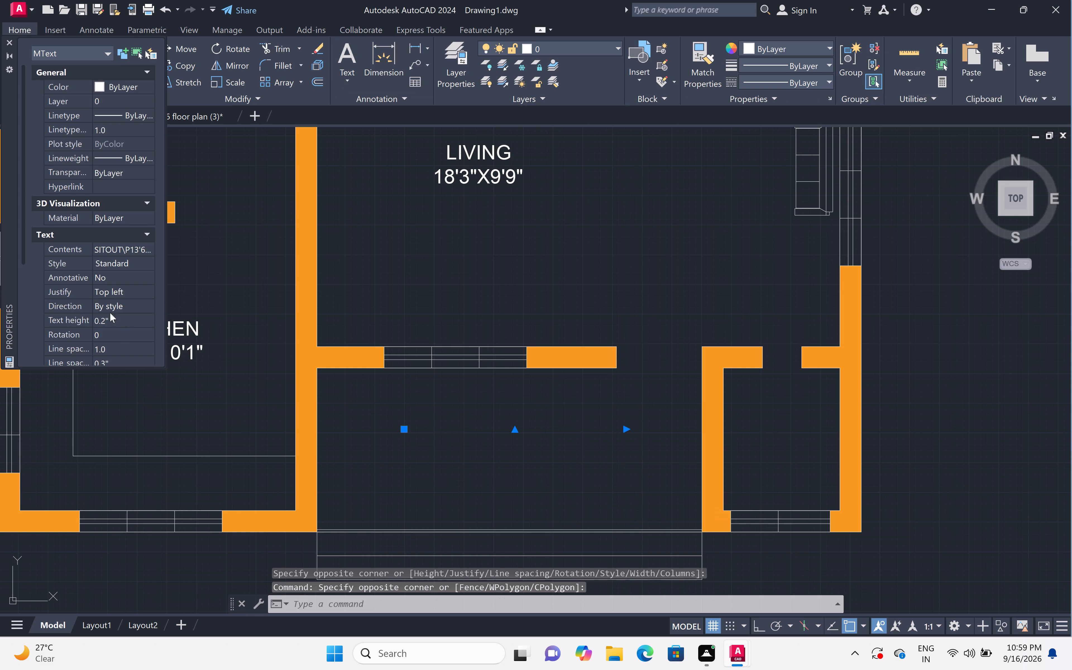
left_click(123, 316)
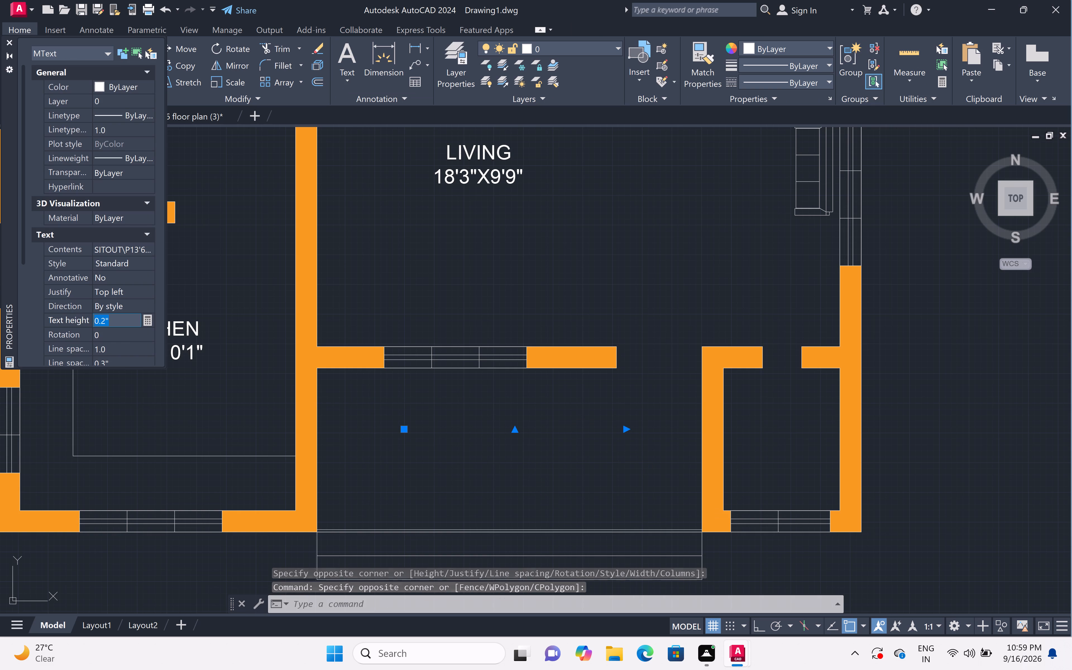
key("BackSpace")
key("6")
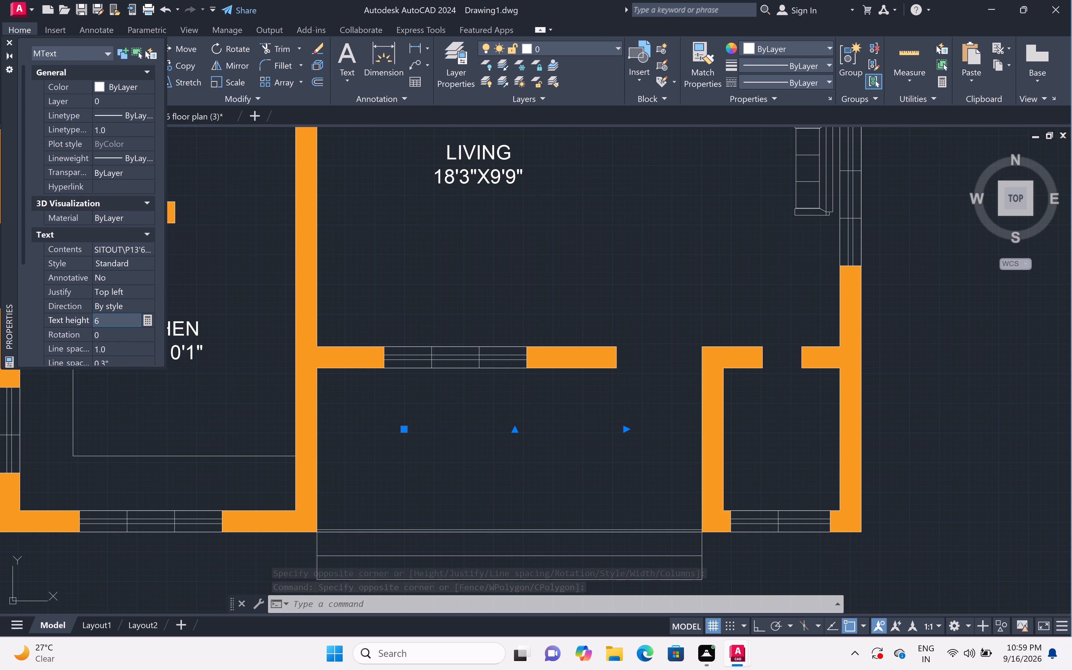
key("shift+quotedbl")
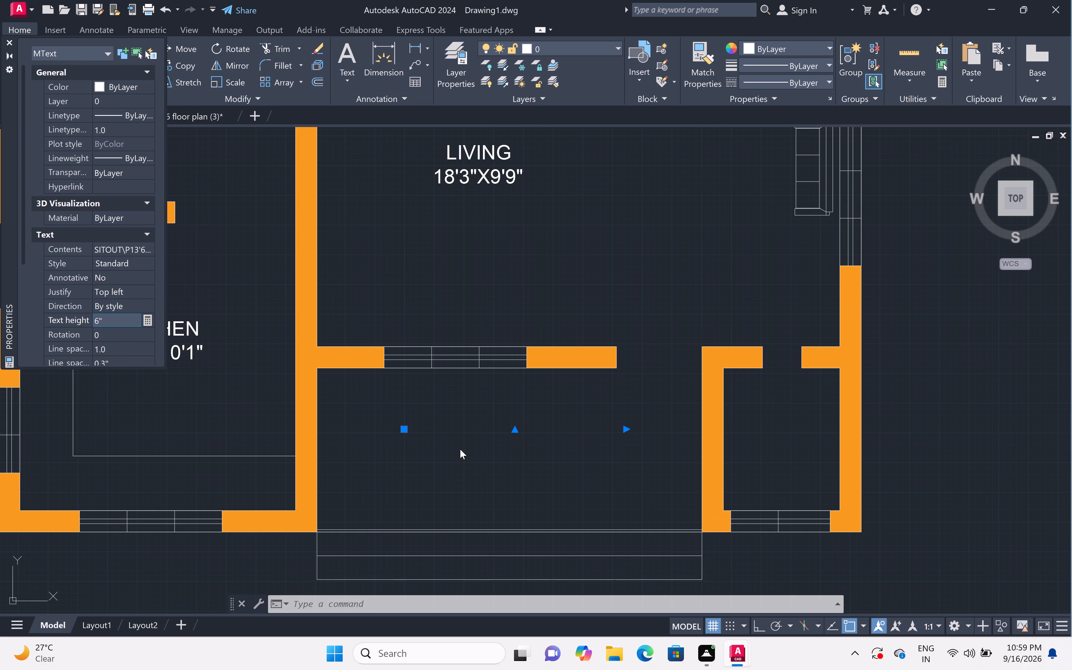
left_click(487, 470)
key("Escape")
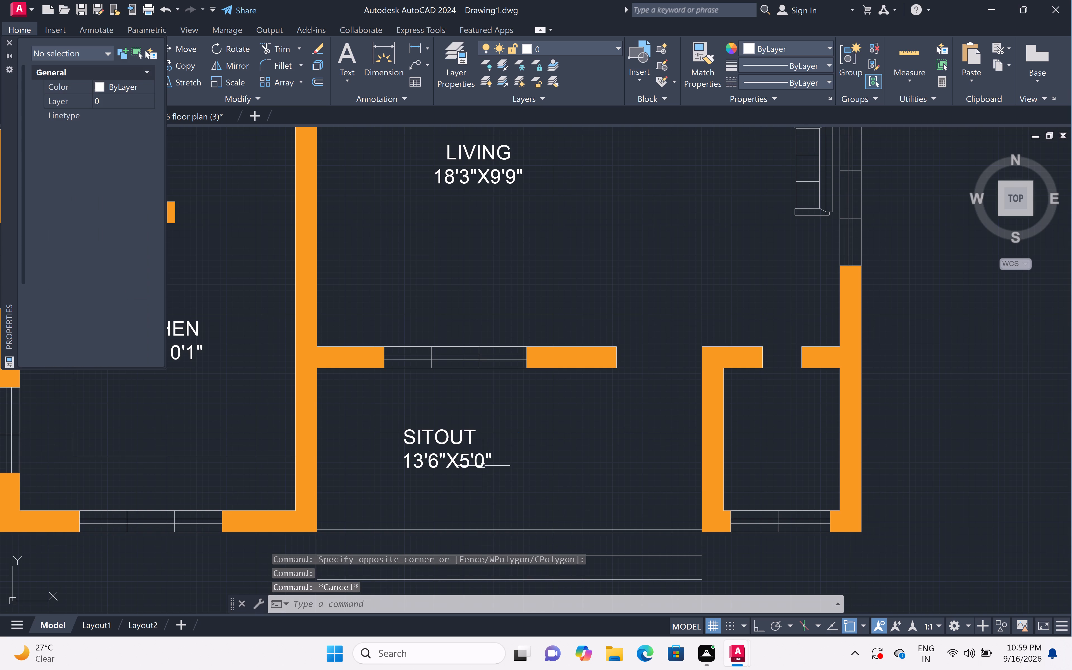
Move the SITOUT label sideways to roughly the middle of the sitout space.
left_click(435, 464)
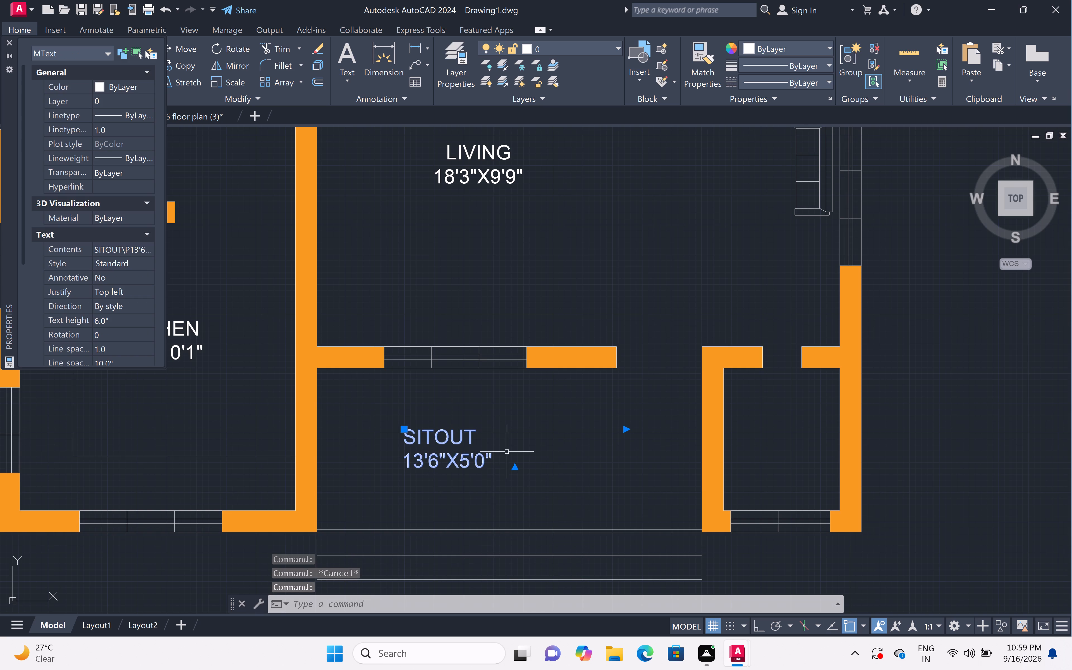
type("M")
key("space")
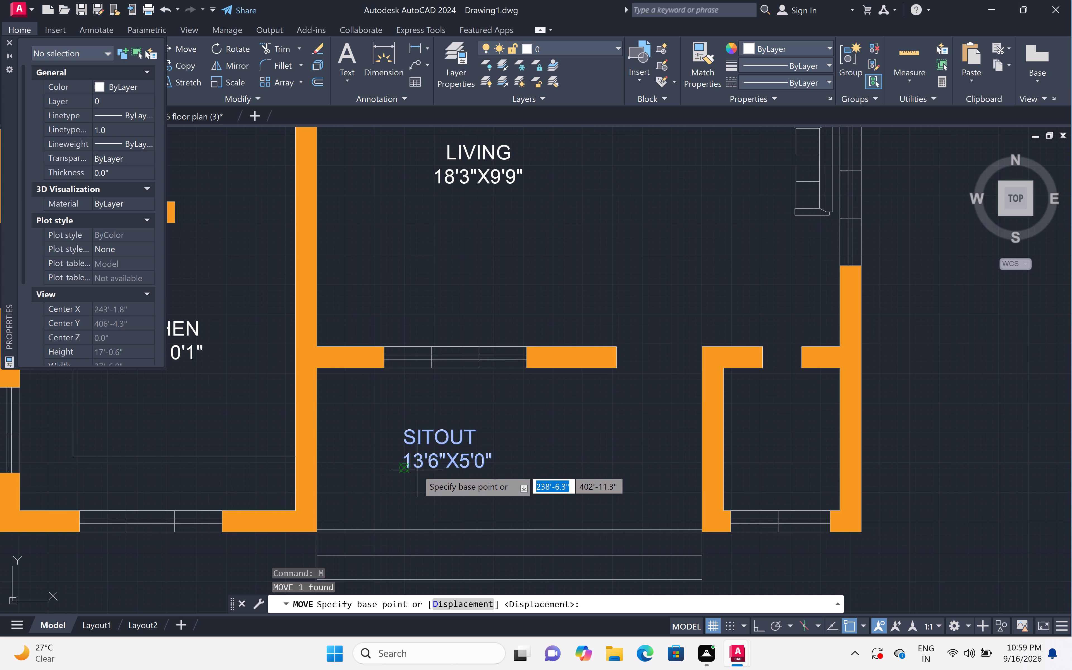
left_click(400, 464)
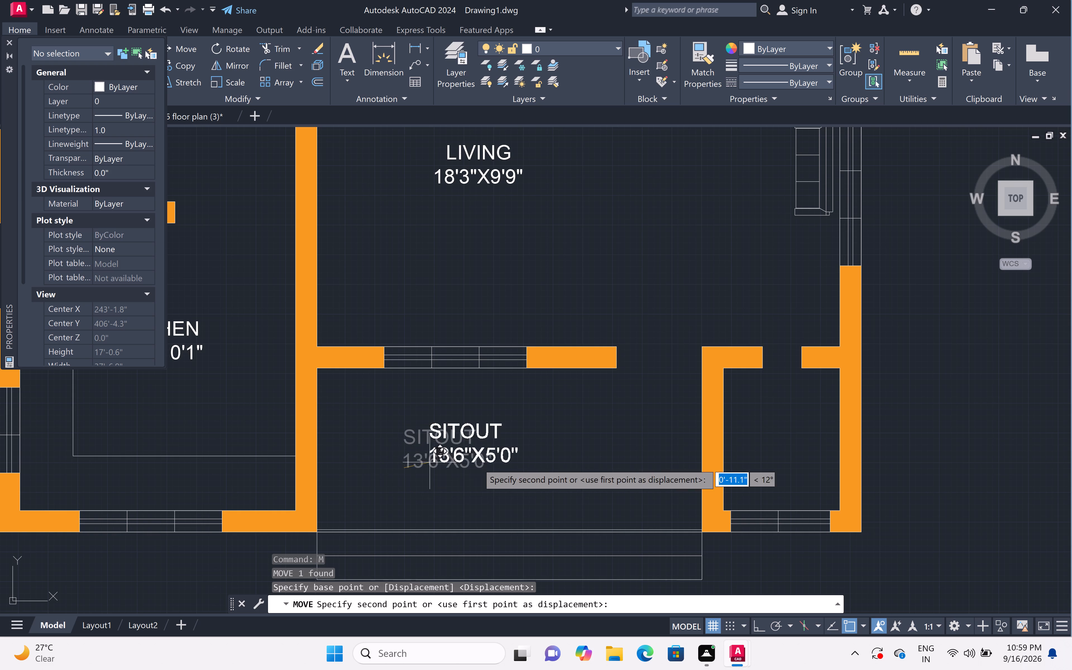
scroll(451, 464, "up", 4)
left_click(472, 464)
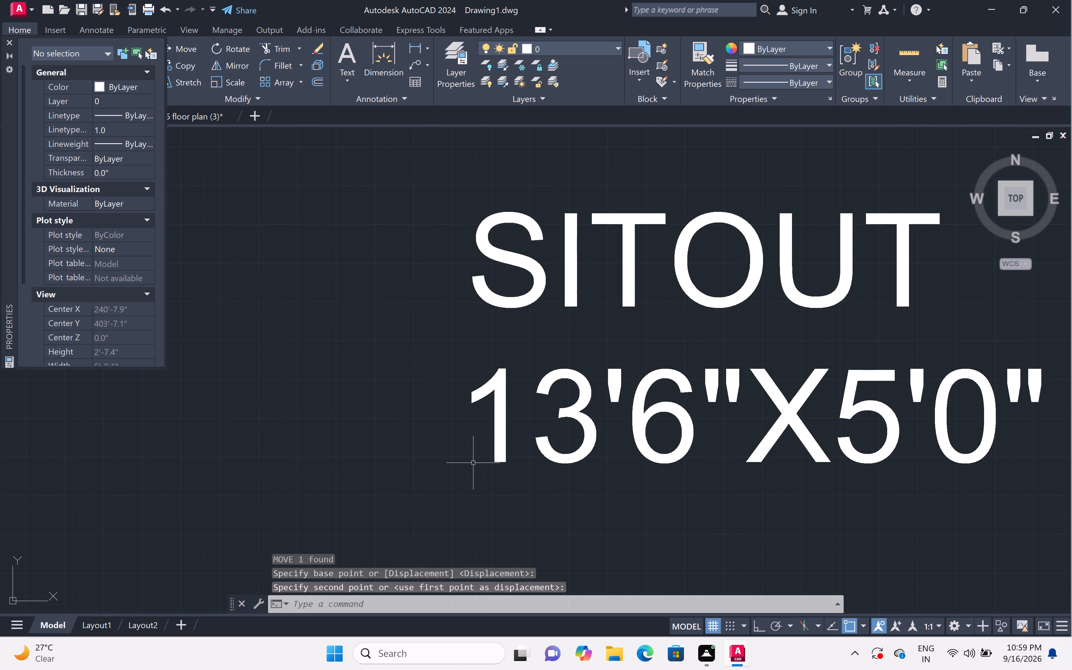
Add a two-line multiline text inside the small room beside the sitout, reading POOJA and ROOM, with no leading space before ROOM.
scroll(477, 458, "down", 5)
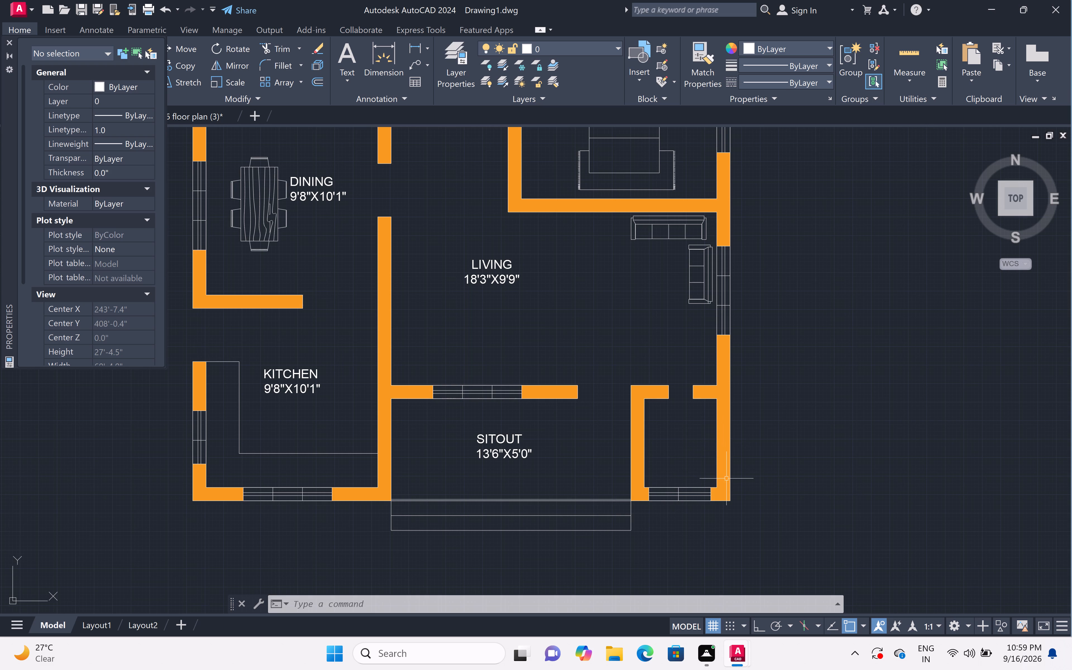
scroll(735, 451, "up", 2)
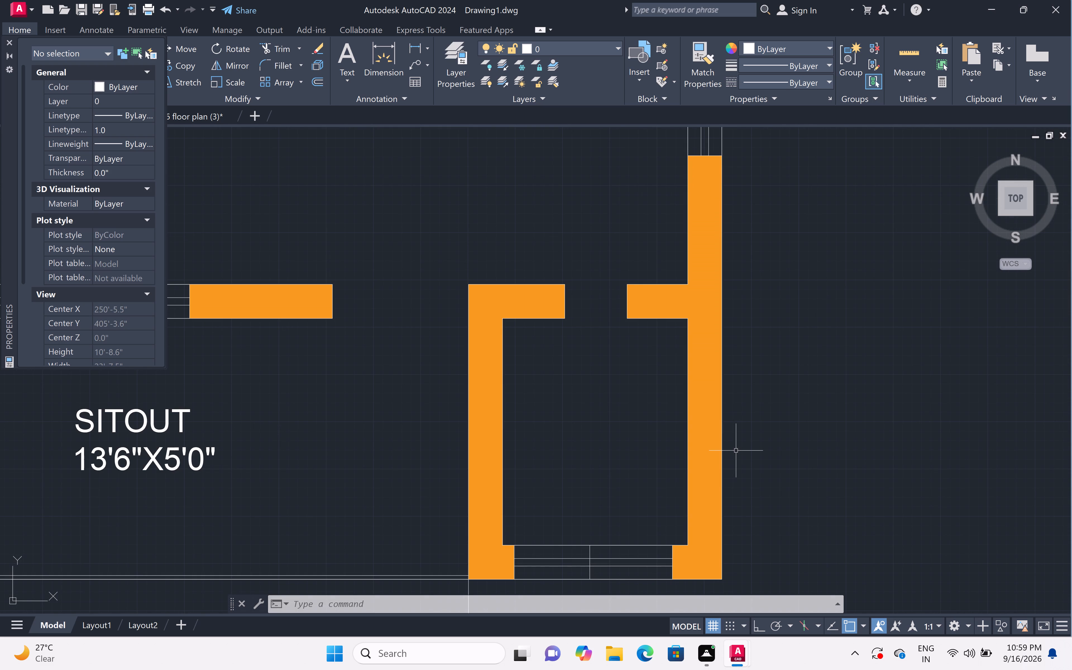
type("MT")
key("space")
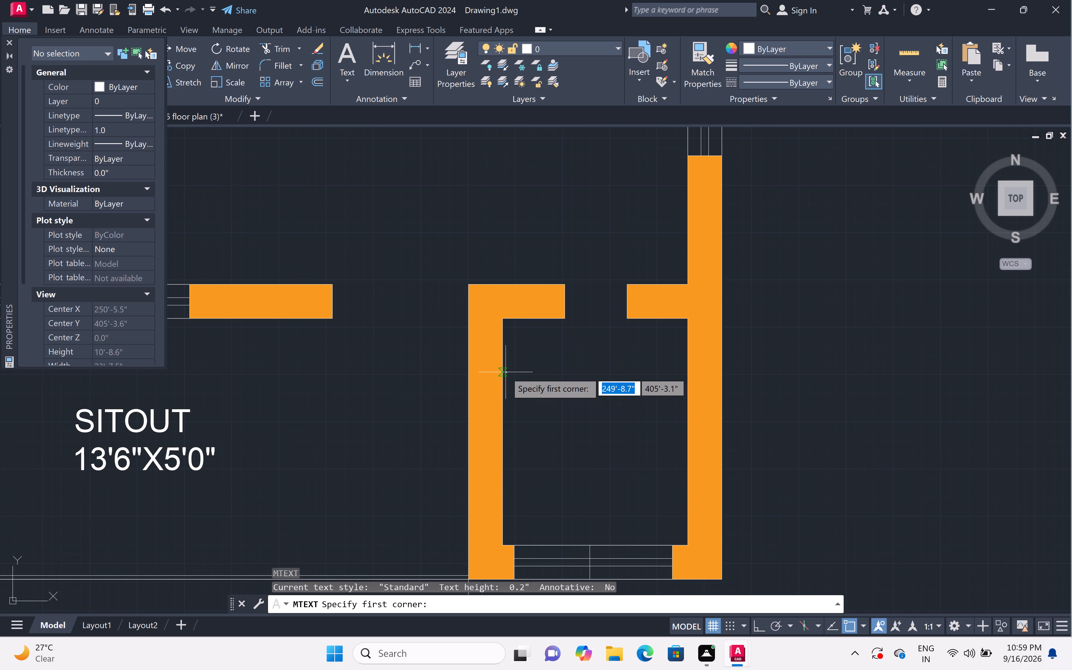
scroll(506, 374, "up", 2)
scroll(507, 386, "down", 2)
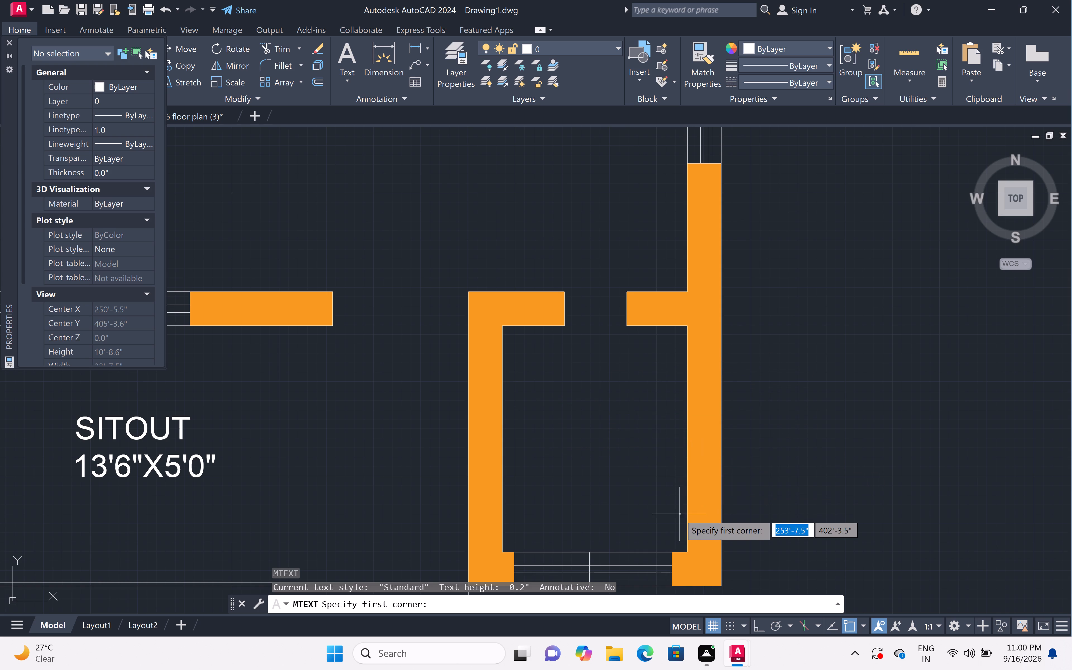
scroll(673, 518, "up", 1)
scroll(673, 518, "down", 1)
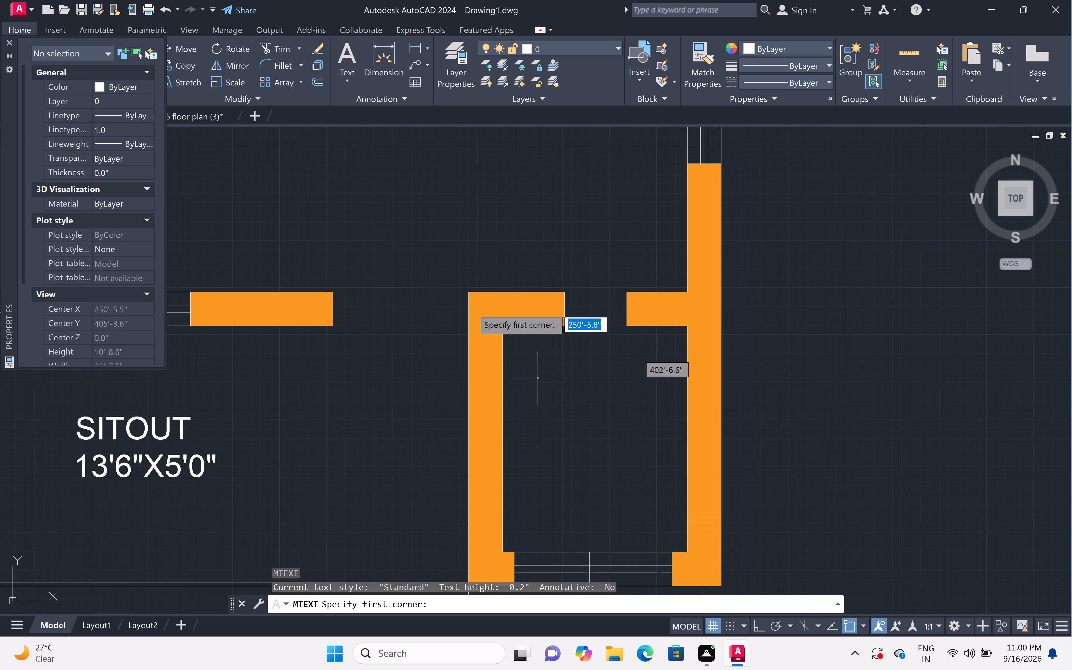
left_click(510, 389)
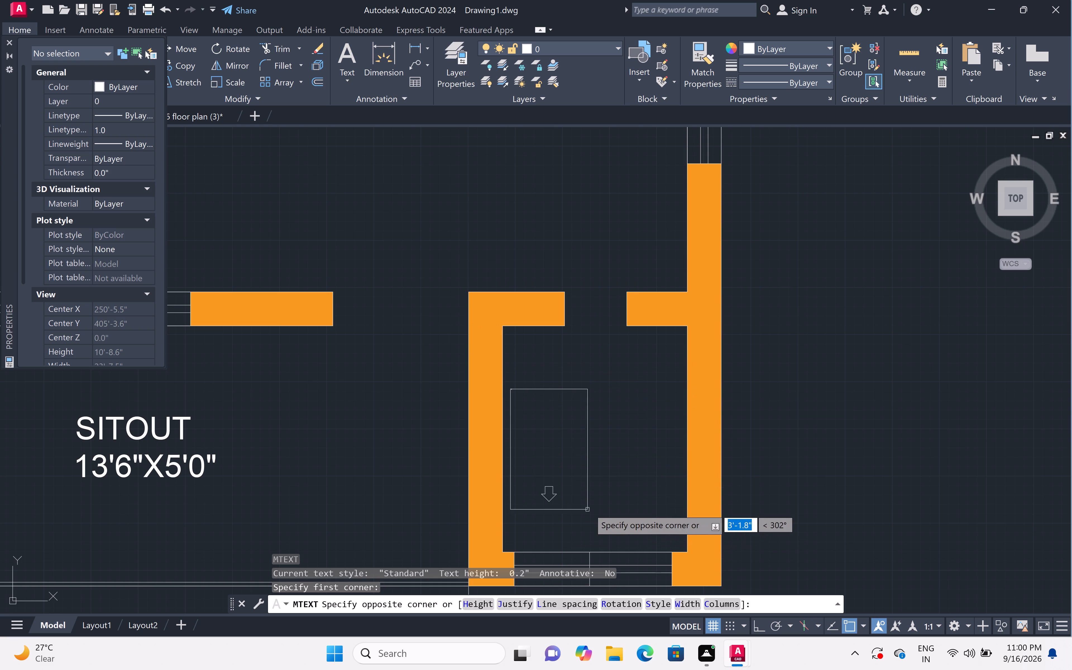
left_click(678, 509)
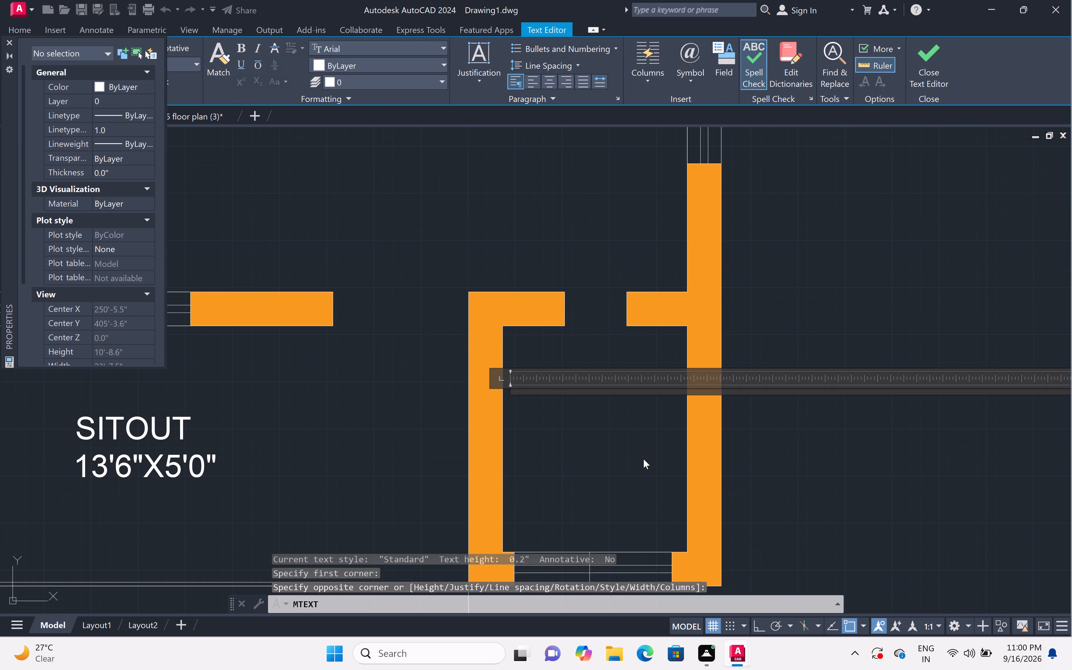
type("POOJA")
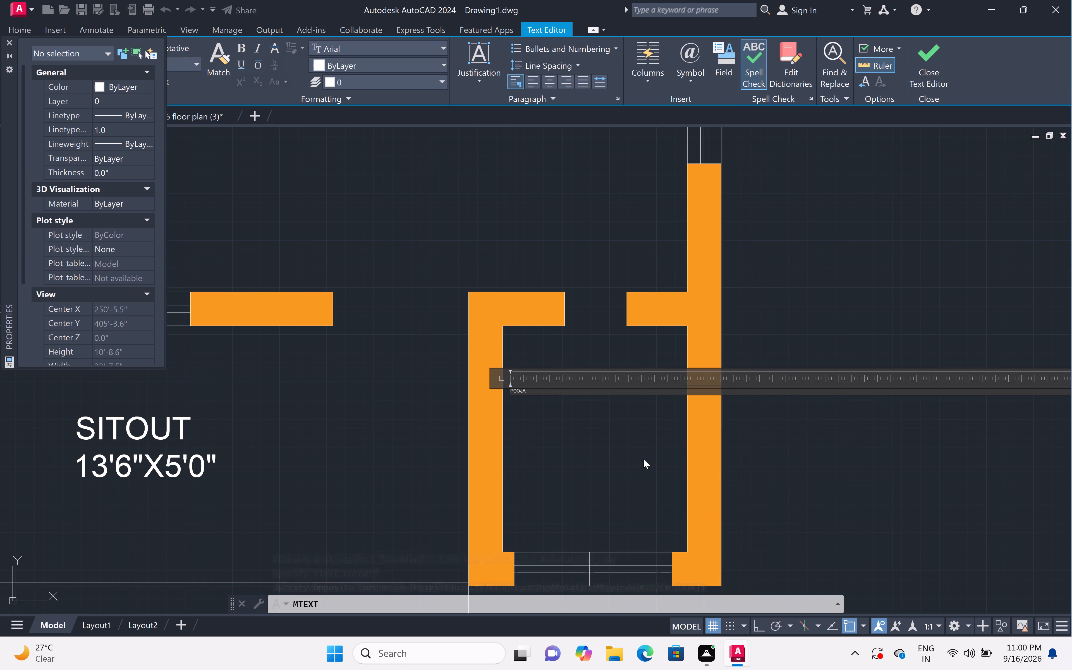
key("Return")
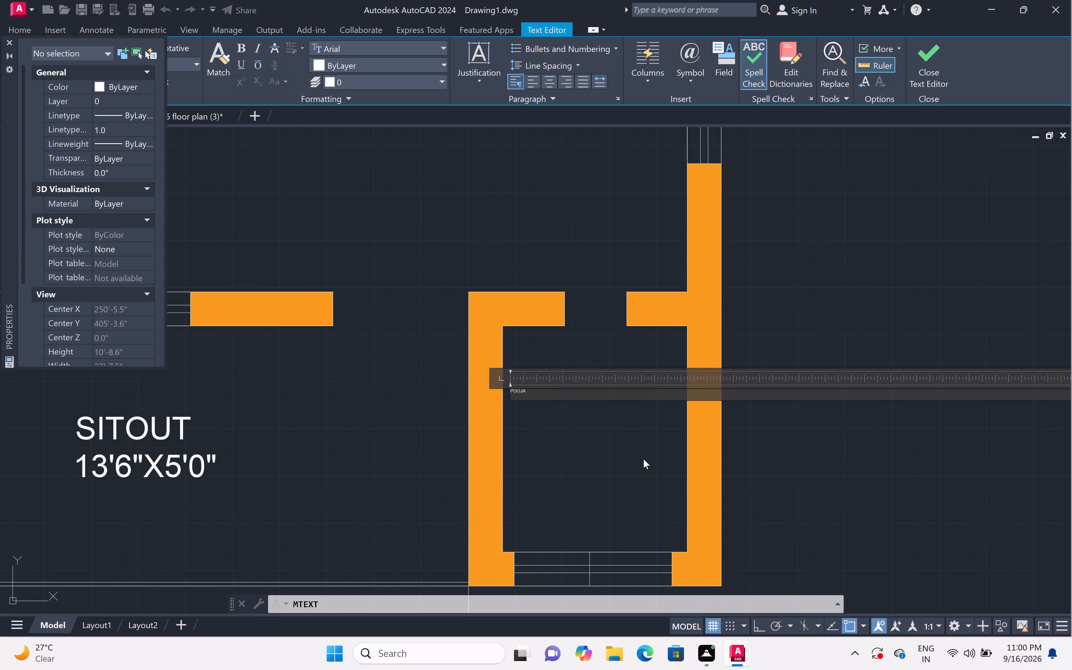
key("space")
type("R")
type("OOM")
scroll(506, 390, "up", 3)
scroll(527, 421, "up", 2)
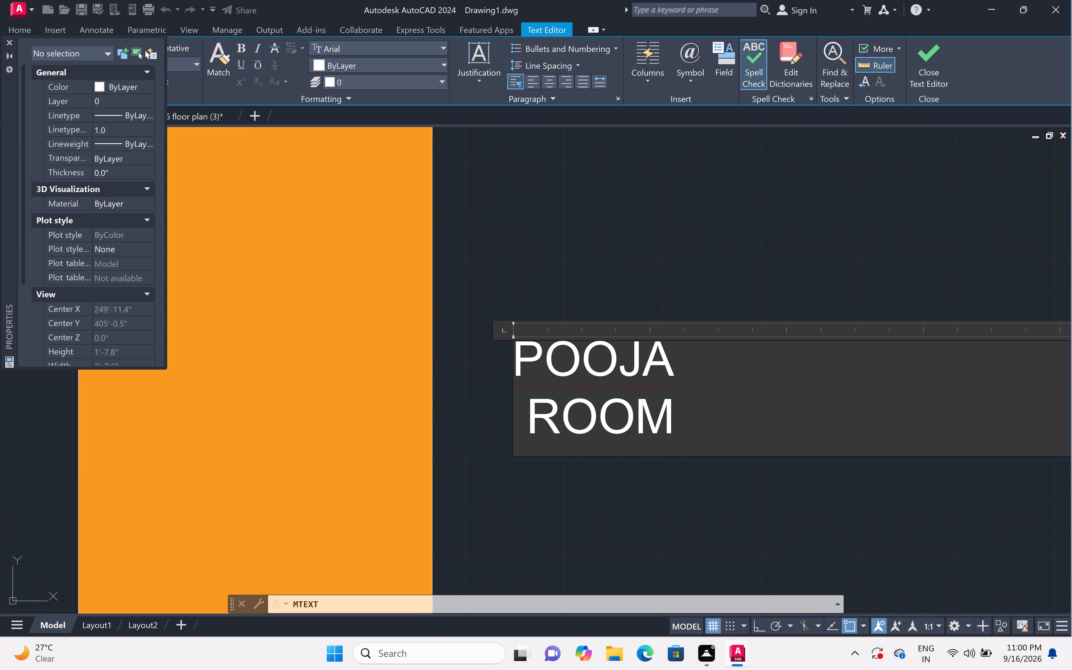
left_click(526, 411)
key("BackSpace")
scroll(638, 520, "up", 1)
left_click(599, 464)
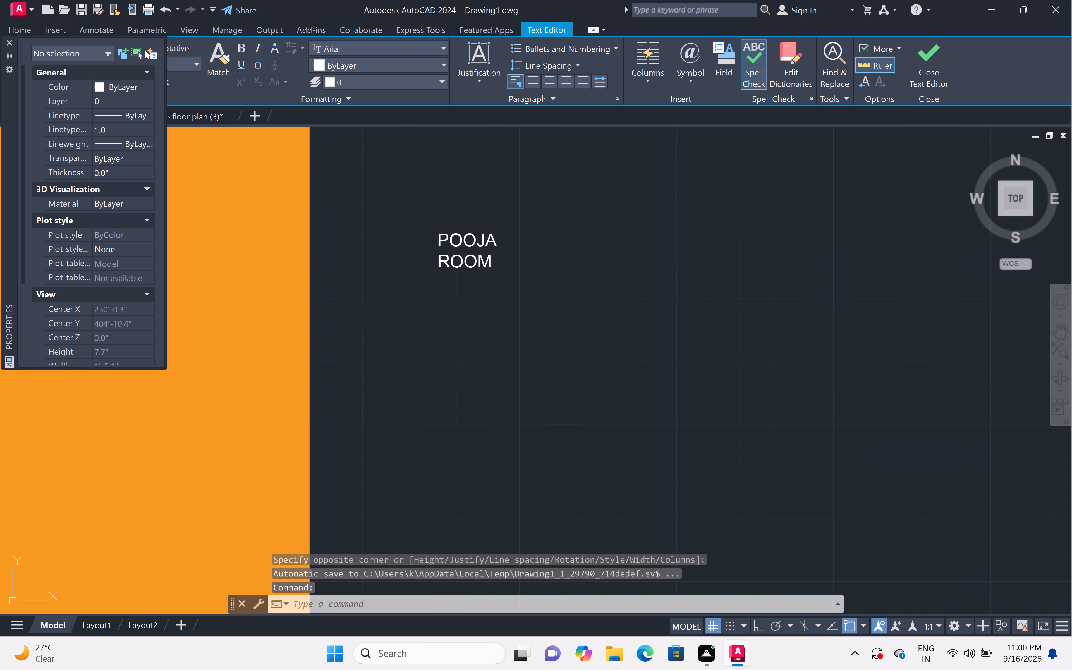
Set the text height of the new POOJA ROOM label to 6".
scroll(599, 464, "down", 4)
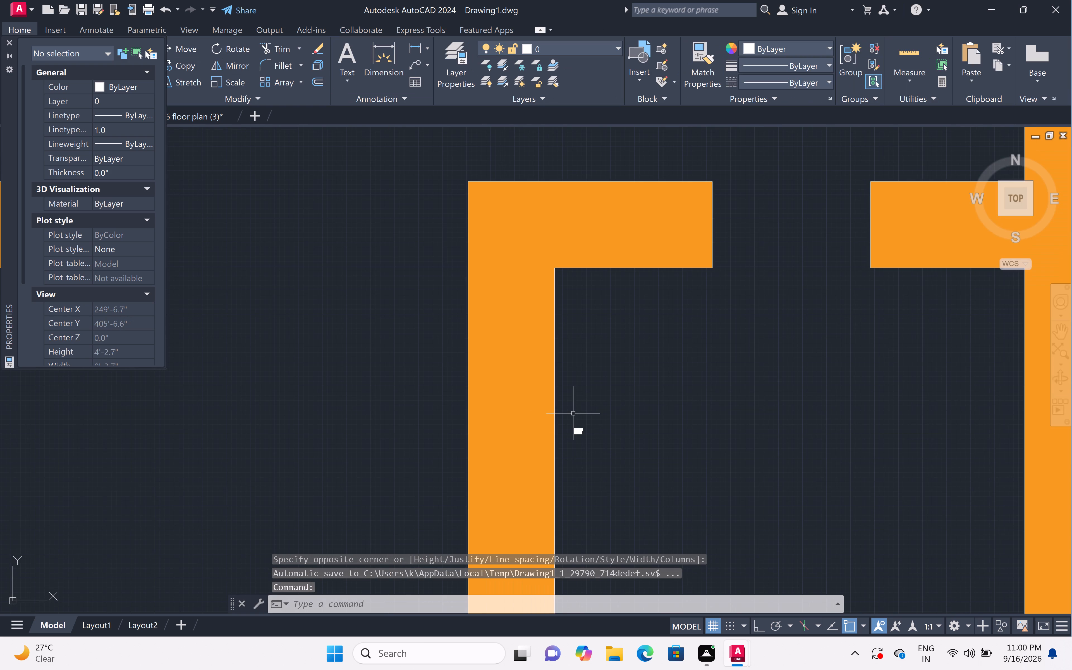
left_click(569, 415)
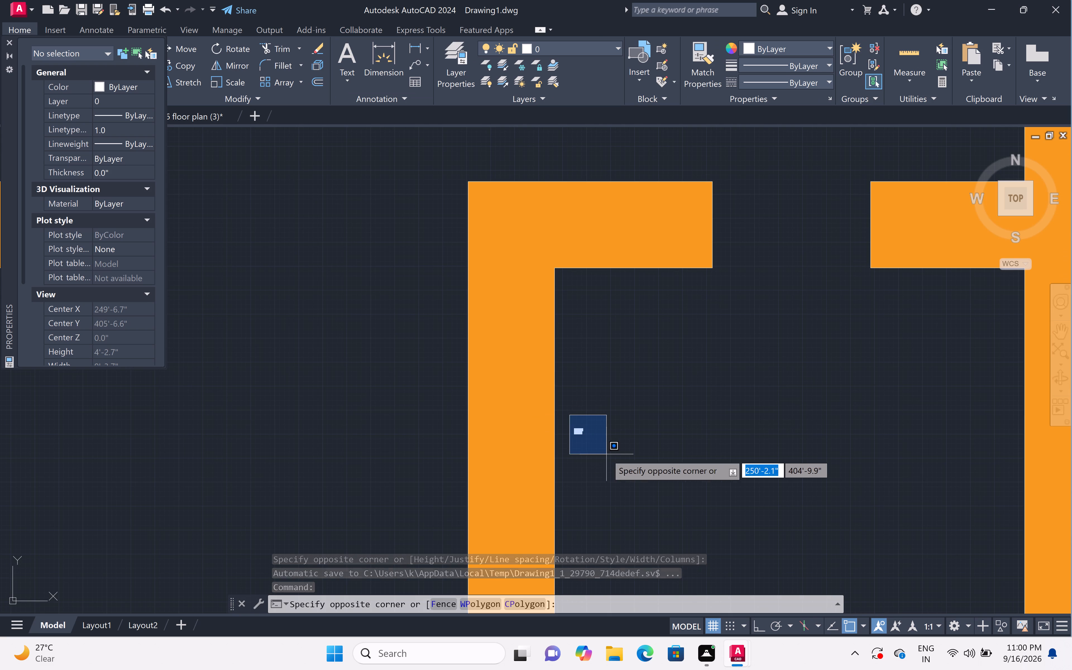
left_click(606, 454)
double_click(131, 316)
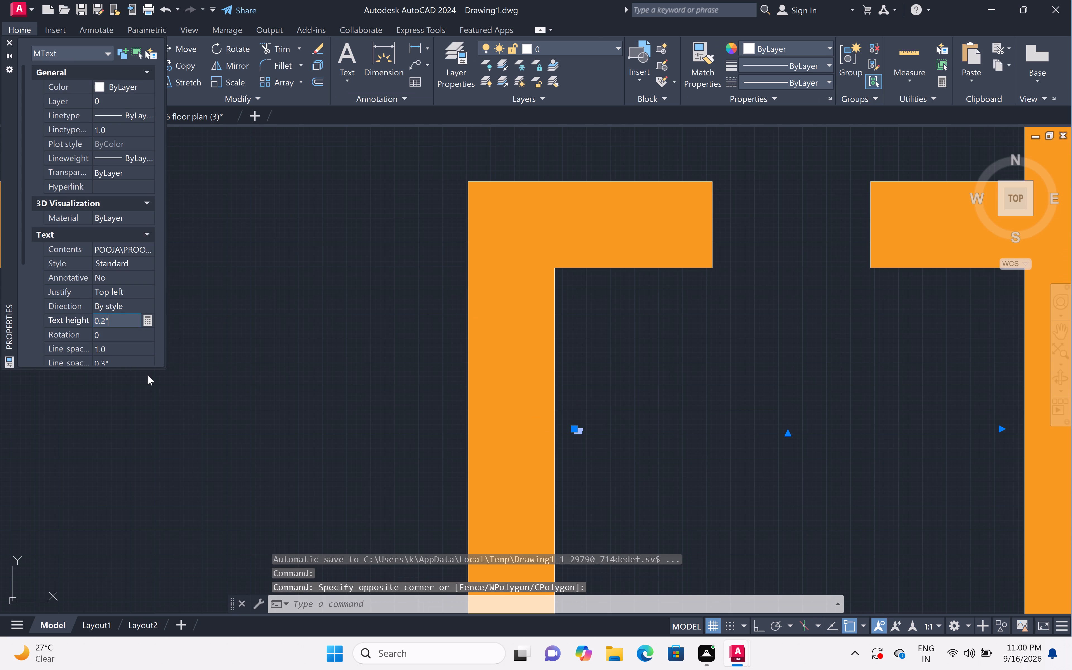
key("BackSpace")
key("BackSpace")
key("BackSpace")
key("BackSpace")
key("BackSpace")
key("BackSpace")
key("BackSpace")
key("BackSpace")
key("BackSpace")
key("BackSpace")
key("BackSpace")
key("BackSpace")
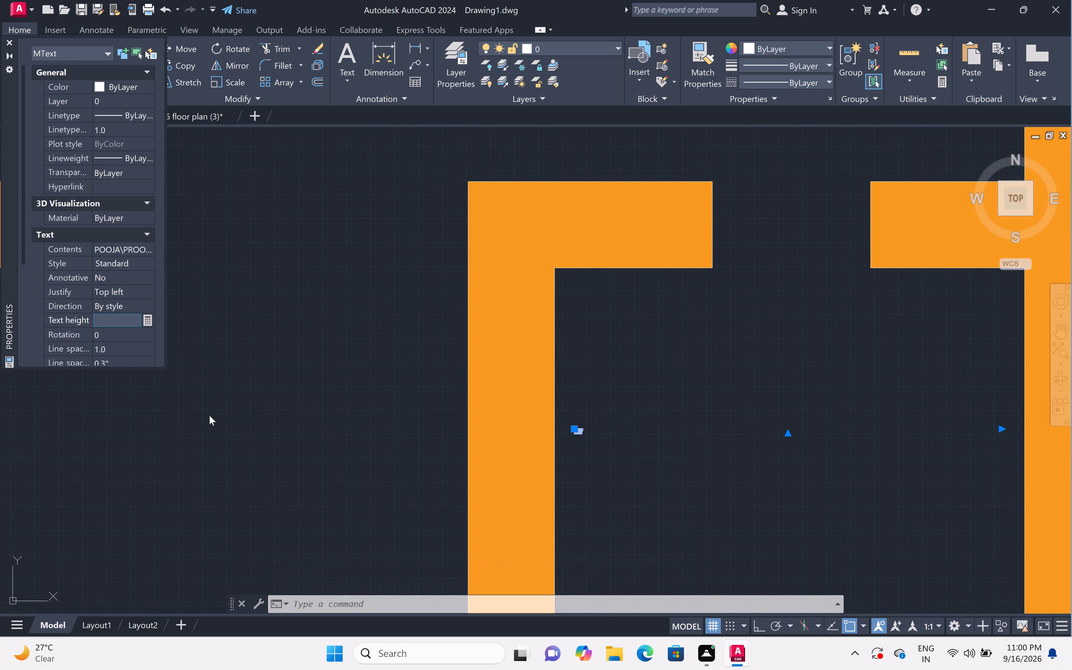
key("6")
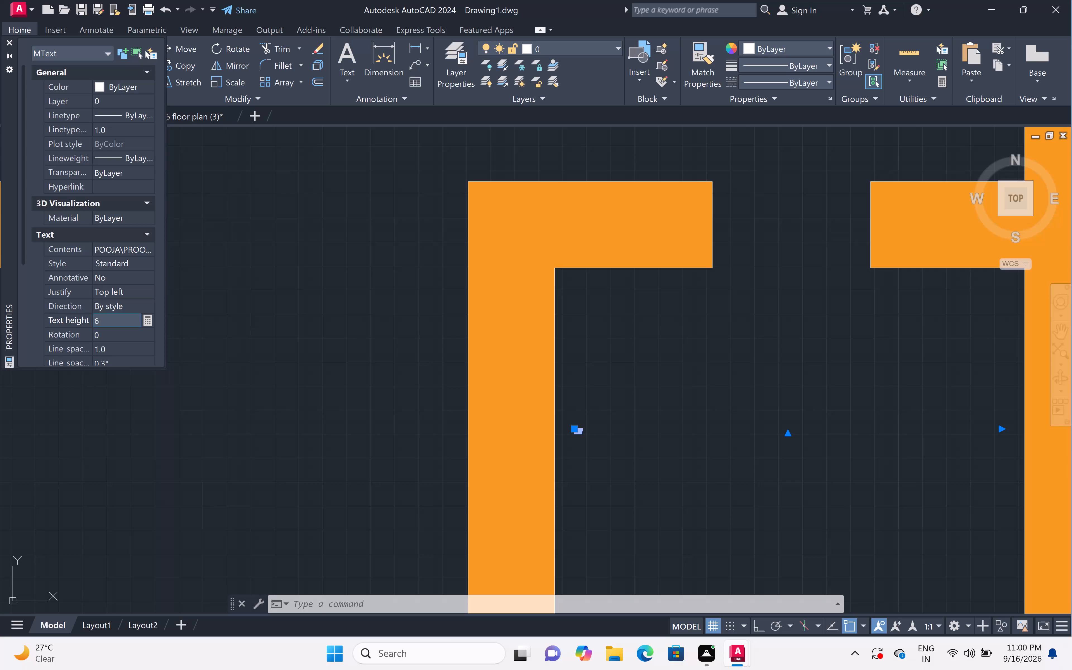
key("shift+quotedbl")
scroll(209, 415, "up", 1)
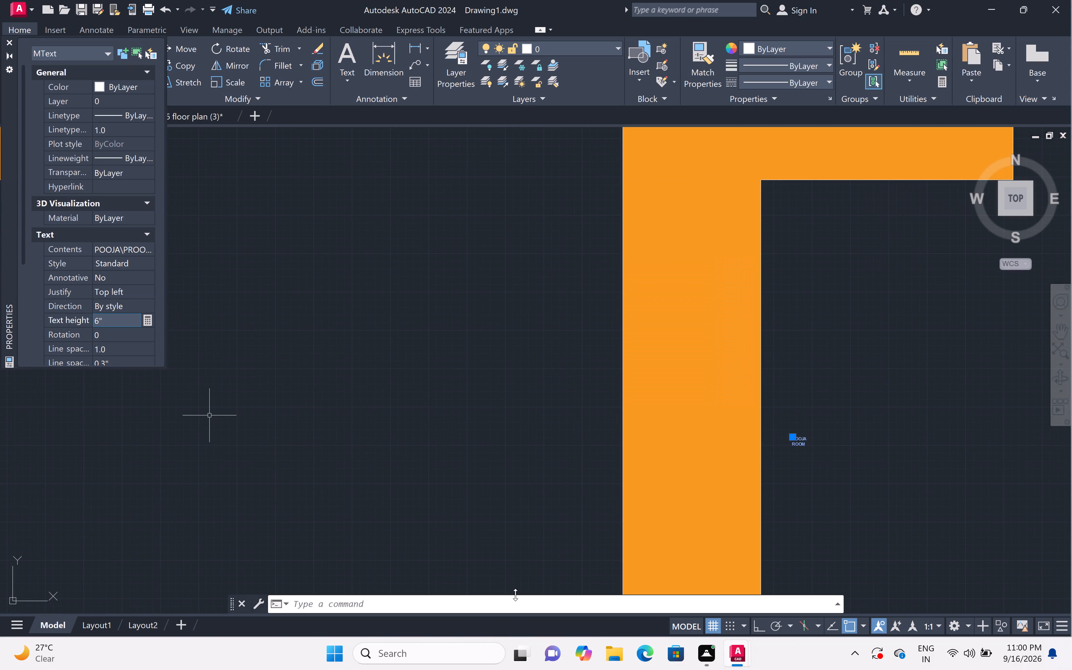
scroll(516, 448, "down", 3)
left_click(611, 476)
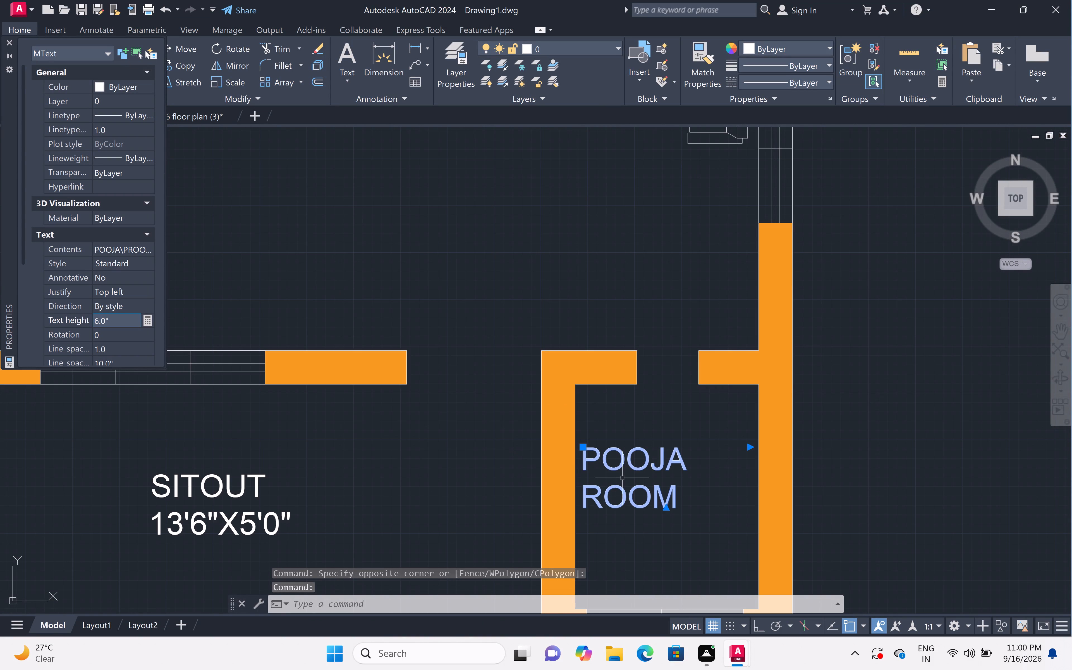
key("Escape")
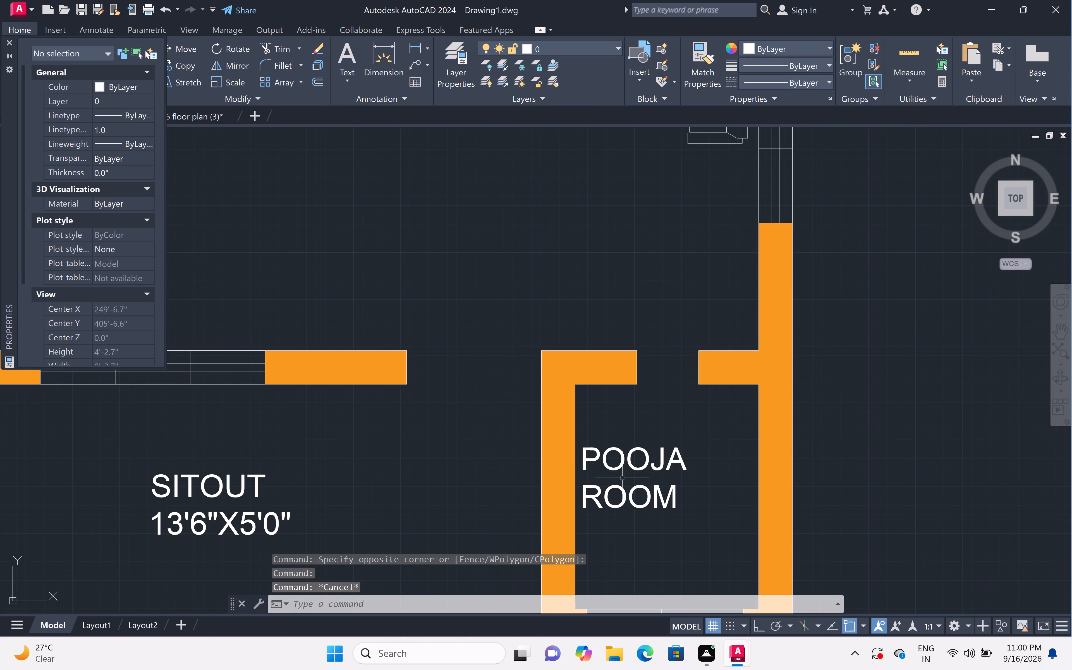
Move the POOJA ROOM label diagonally toward the lower right so it sits roughly centred in the pooja room.
scroll(729, 494, "down", 2)
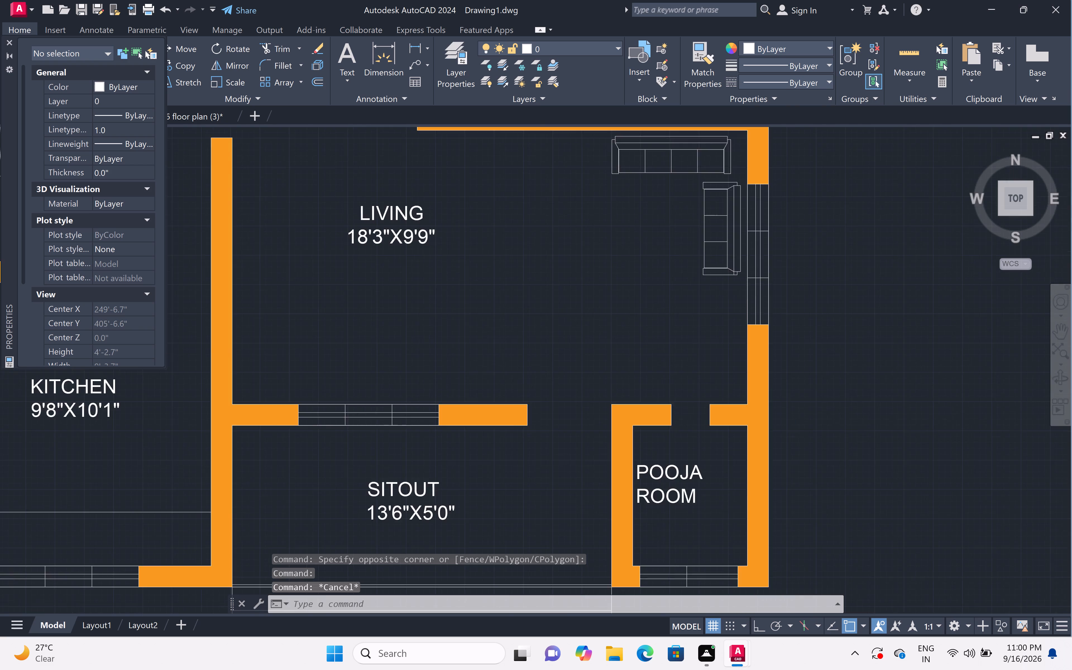
scroll(739, 546, "up", 3)
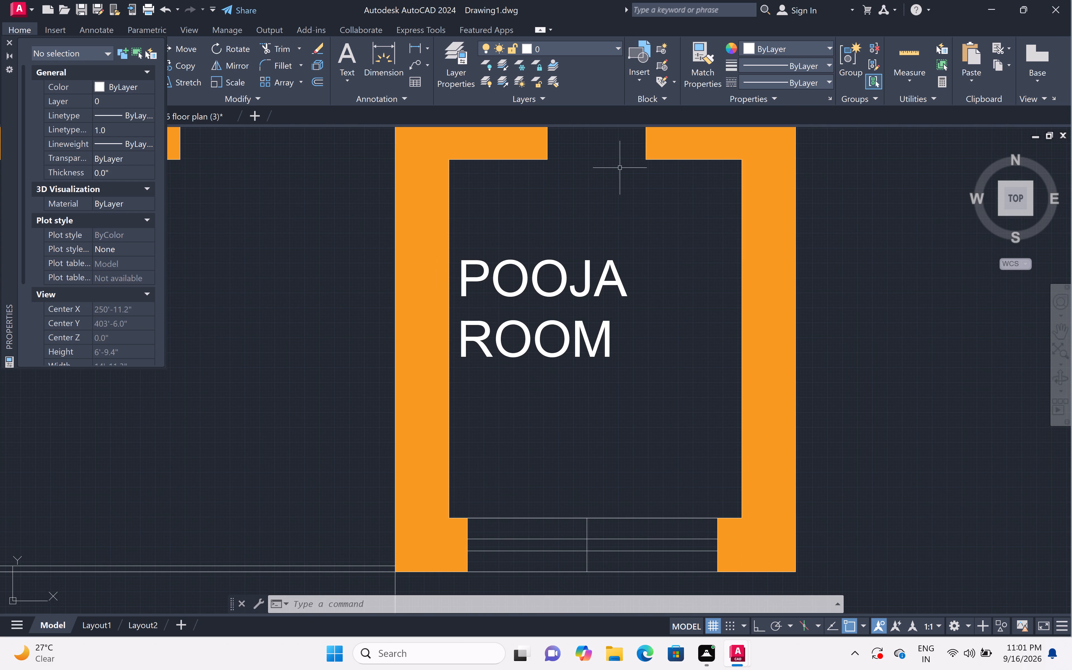
left_click(548, 288)
double_click(523, 355)
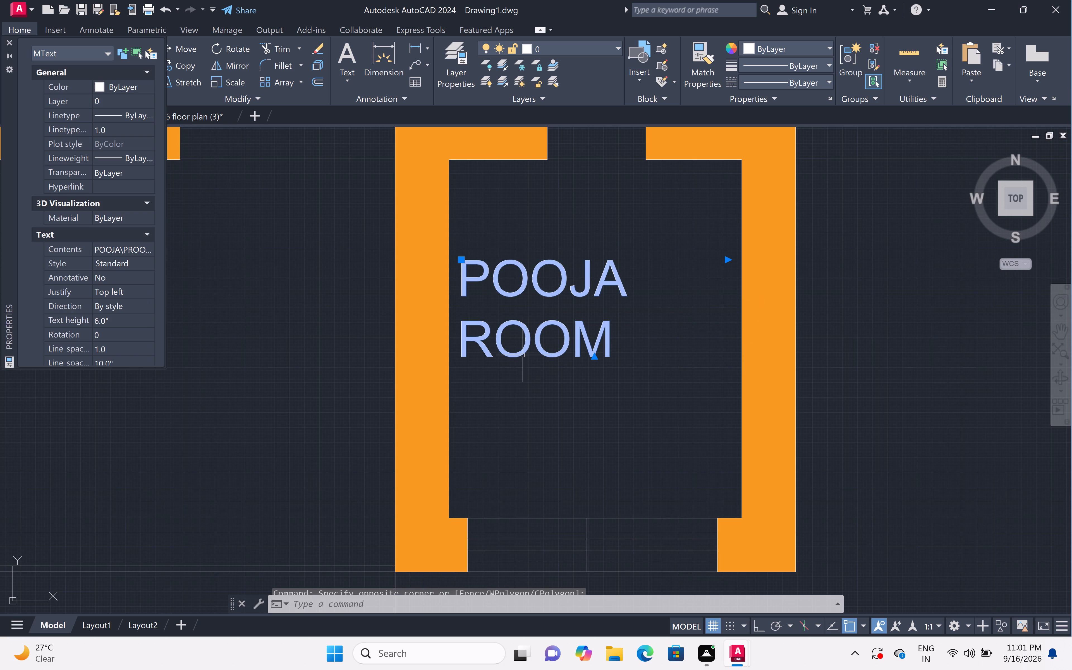
key("Escape")
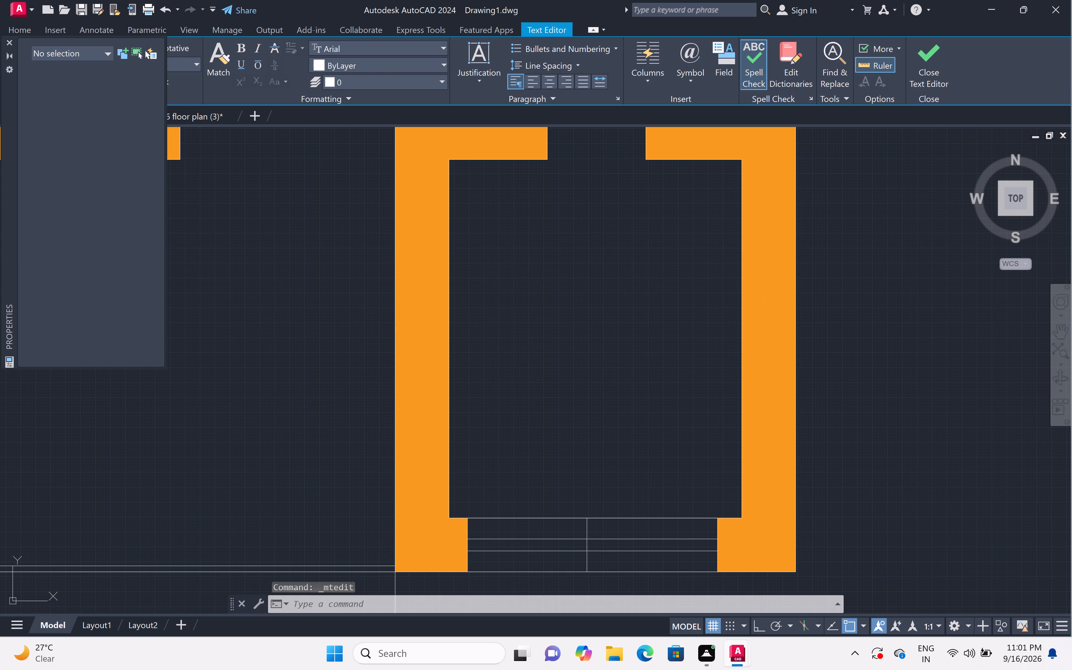
left_click(526, 326)
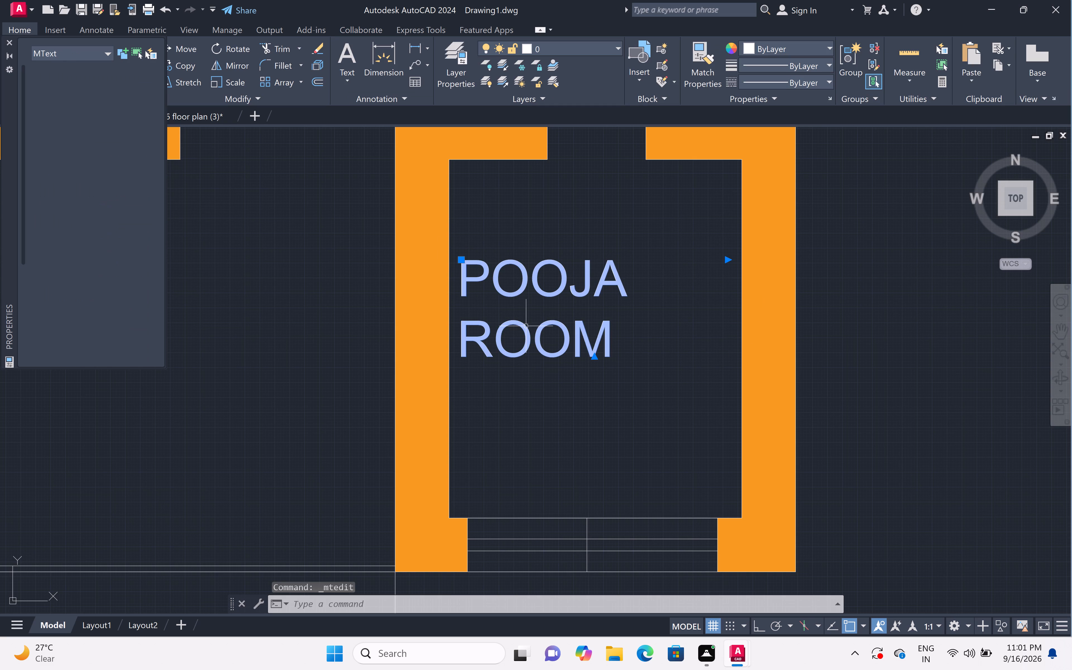
type("M")
key("space")
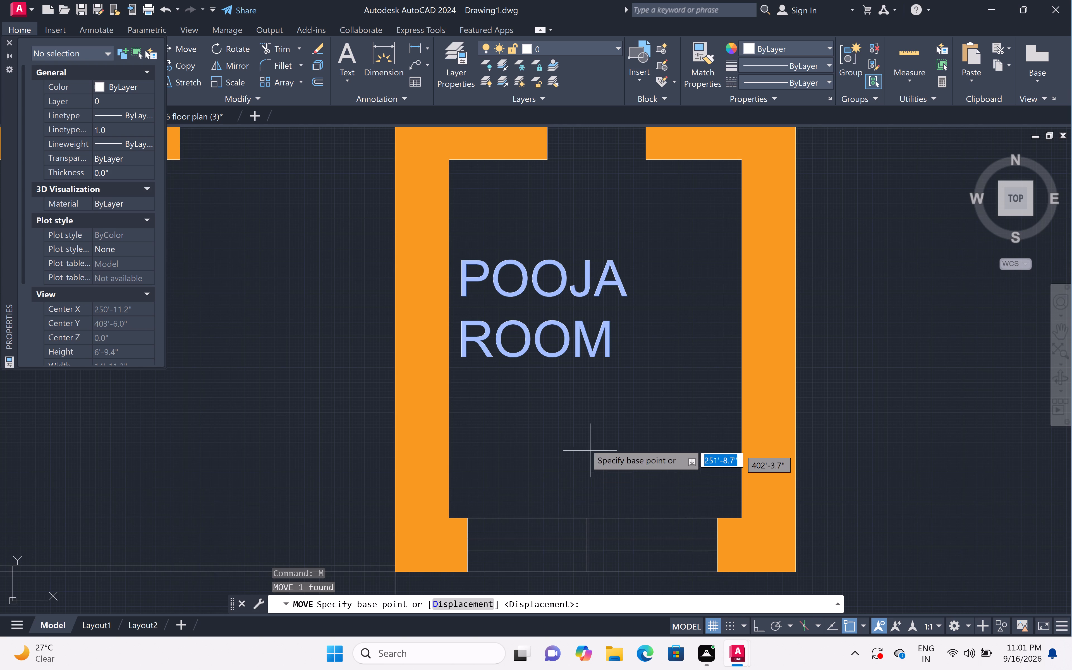
left_click(537, 340)
scroll(591, 389, "up", 4)
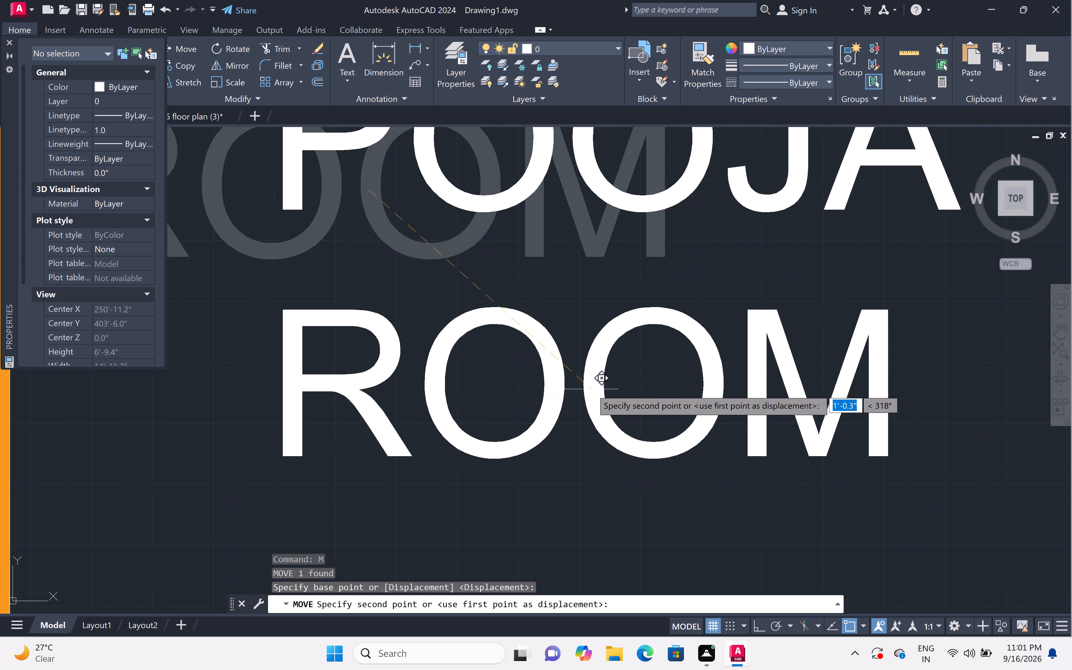
left_click(585, 363)
scroll(594, 356, "down", 5)
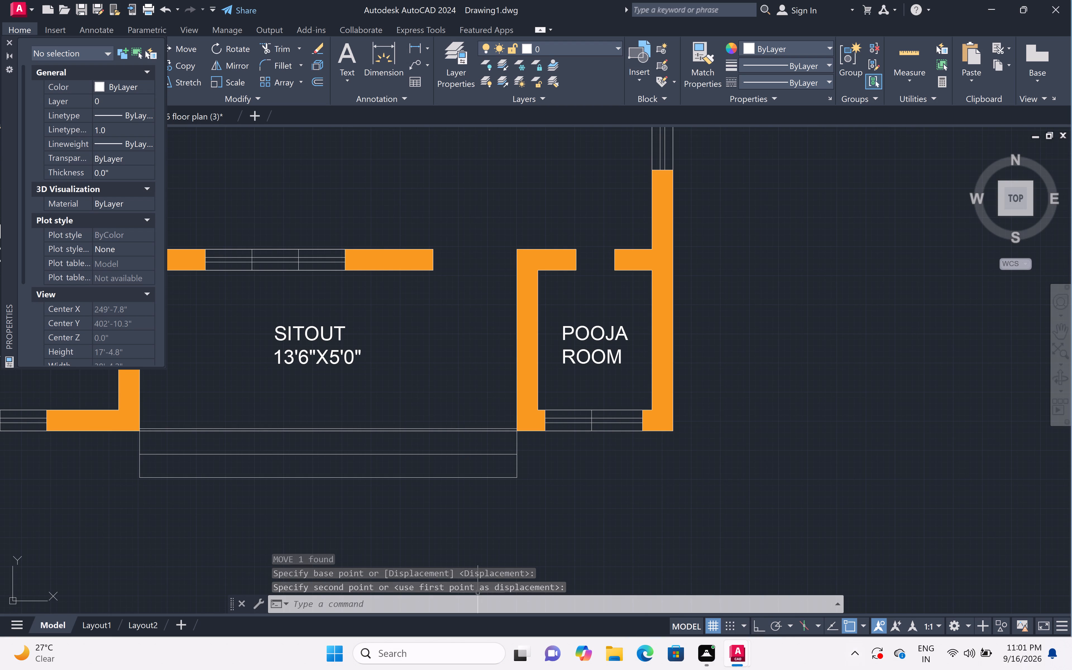
Close the Properties palette to clear the view of the whole floor plan.
scroll(612, 168, "down", 6)
middle_click_drag(659, 196, 662, 198)
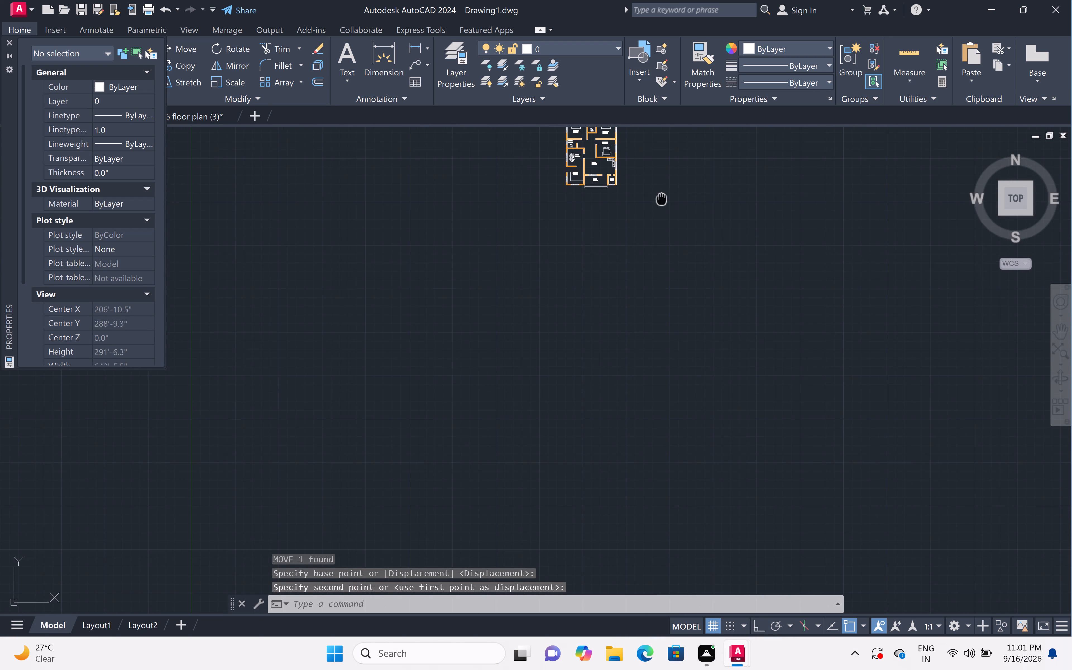
middle_click_drag(662, 198, 666, 336)
scroll(632, 261, "up", 3)
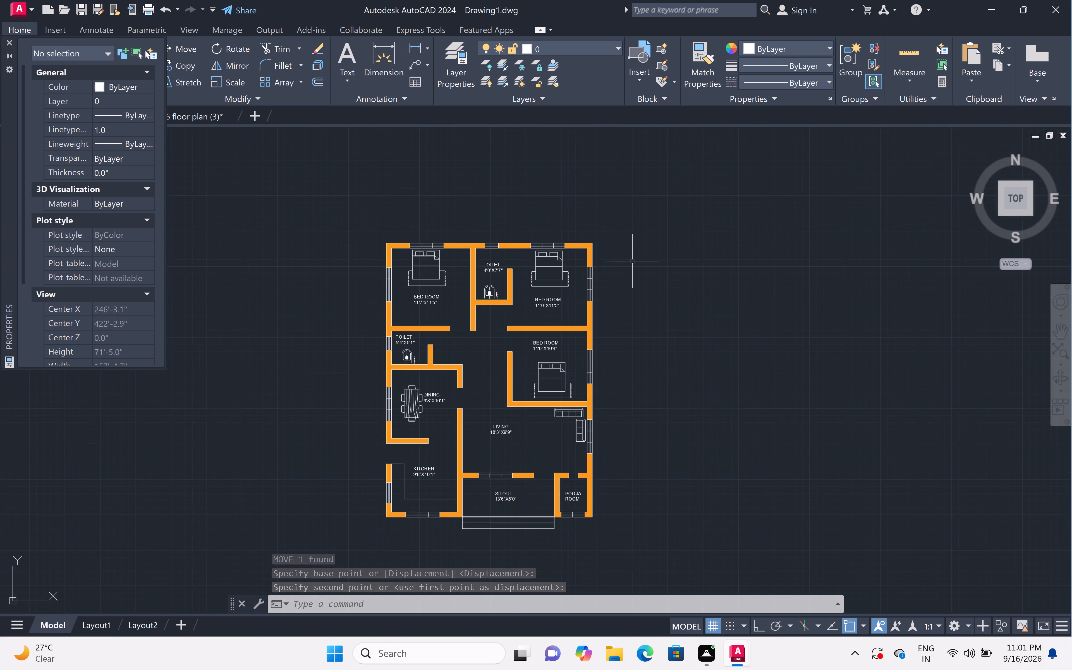
scroll(632, 261, "down", 1)
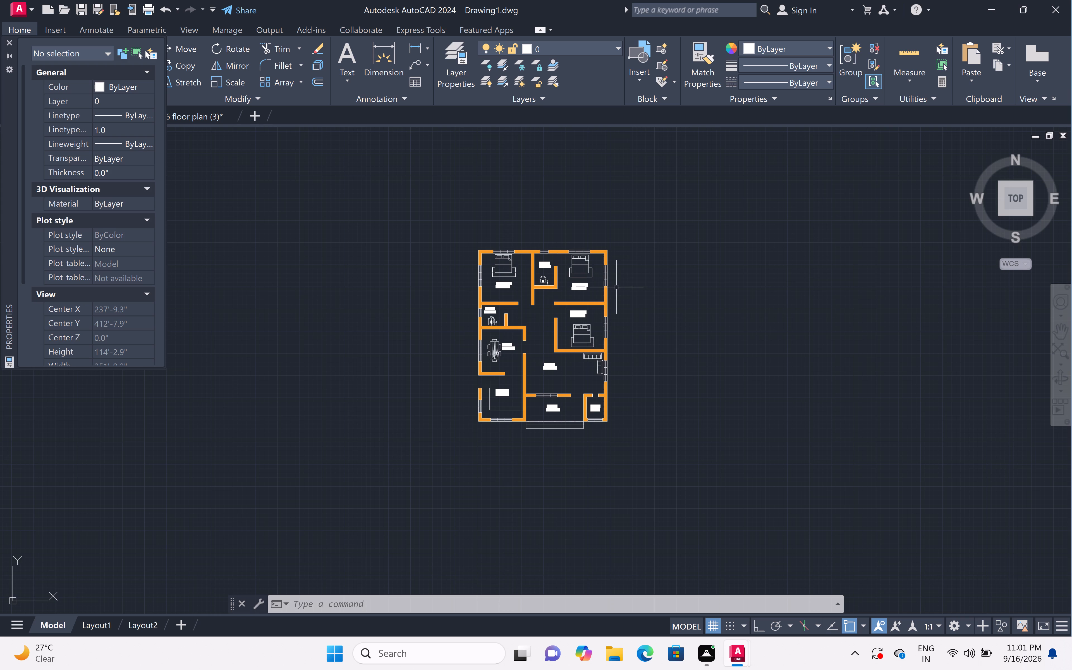
scroll(564, 287, "up", 1)
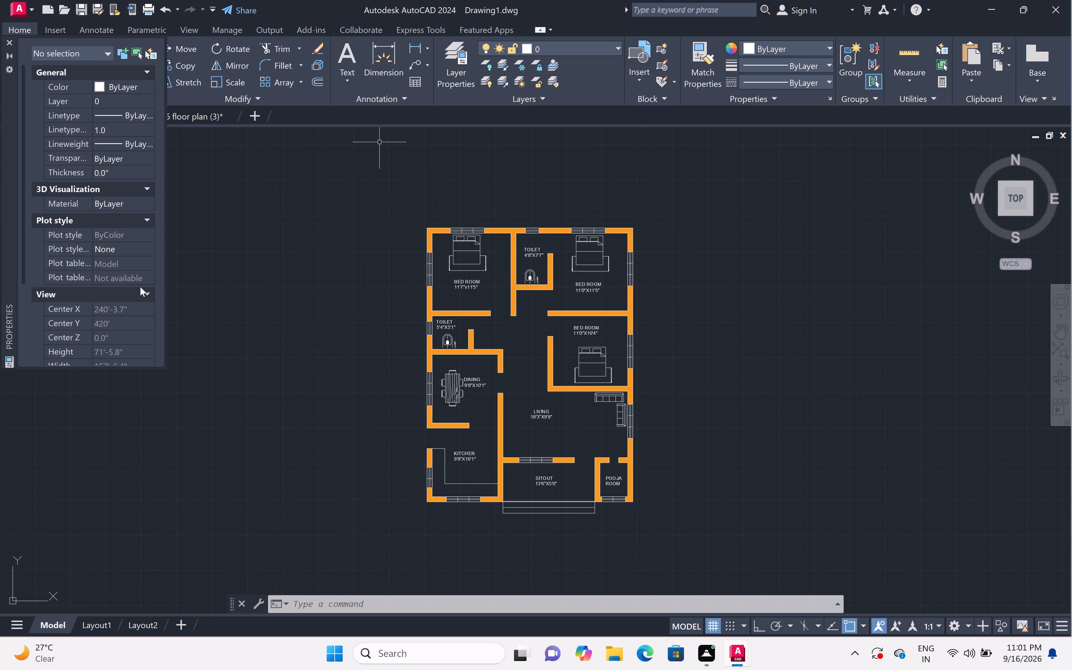
left_click(8, 41)
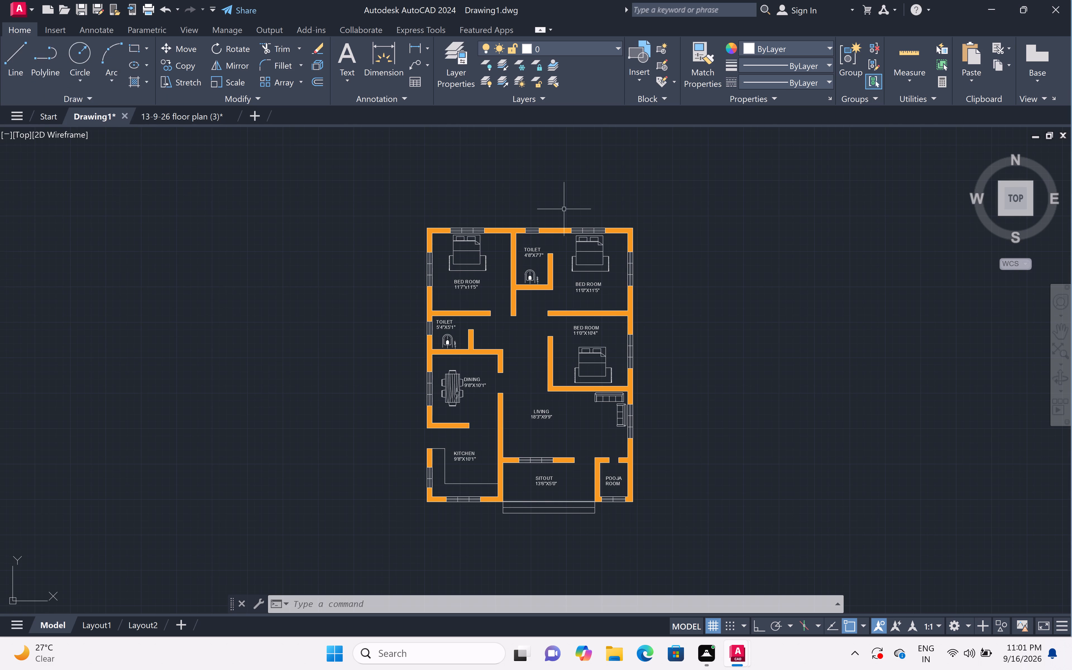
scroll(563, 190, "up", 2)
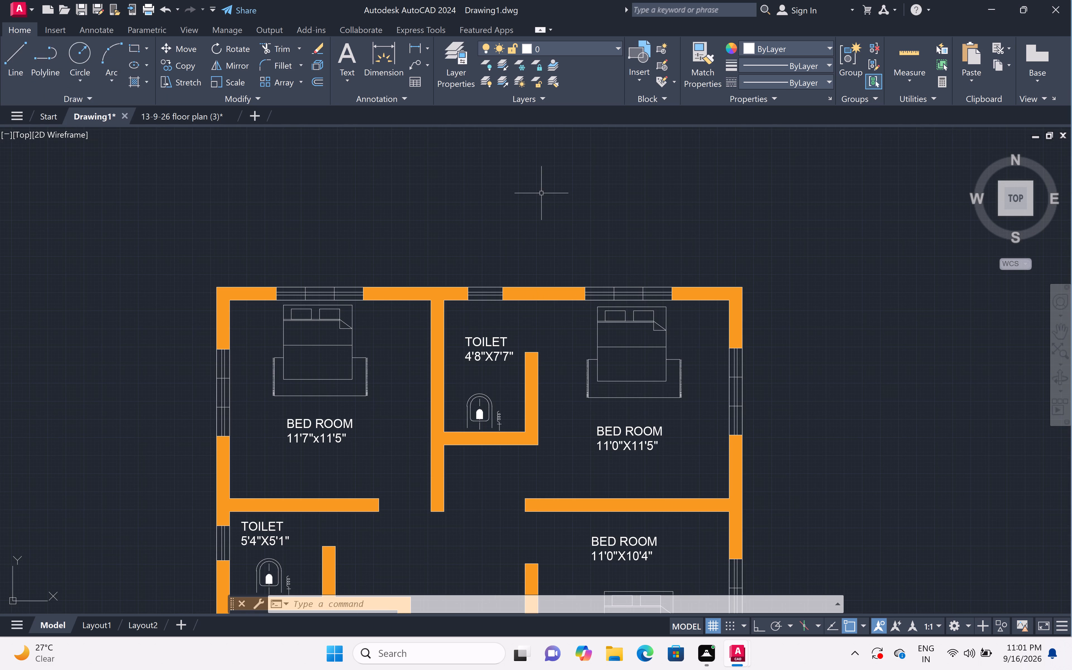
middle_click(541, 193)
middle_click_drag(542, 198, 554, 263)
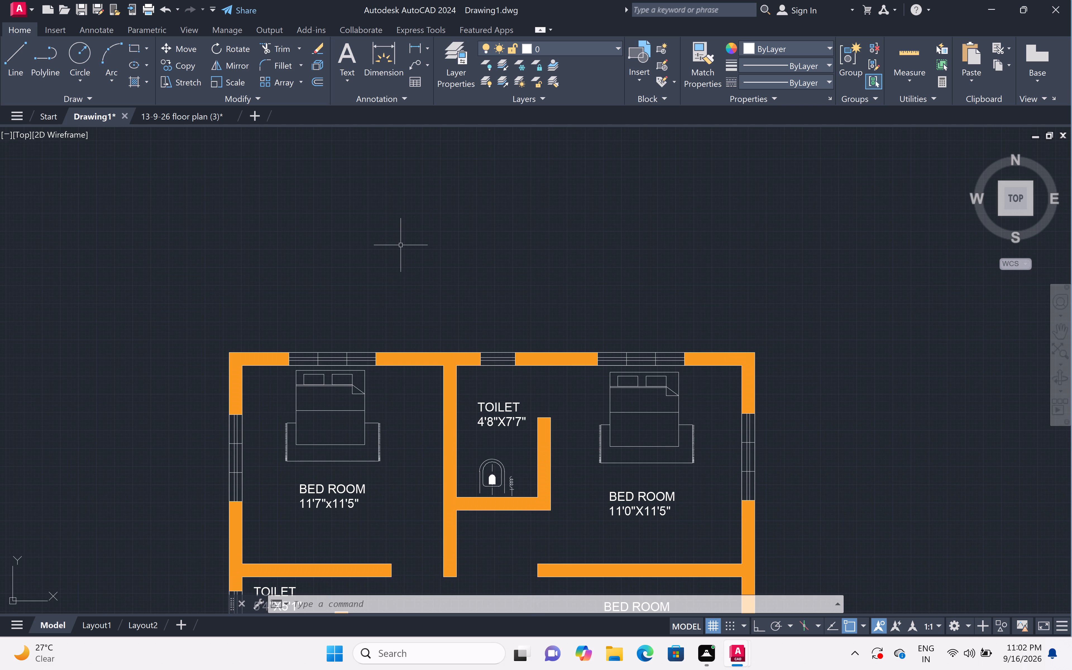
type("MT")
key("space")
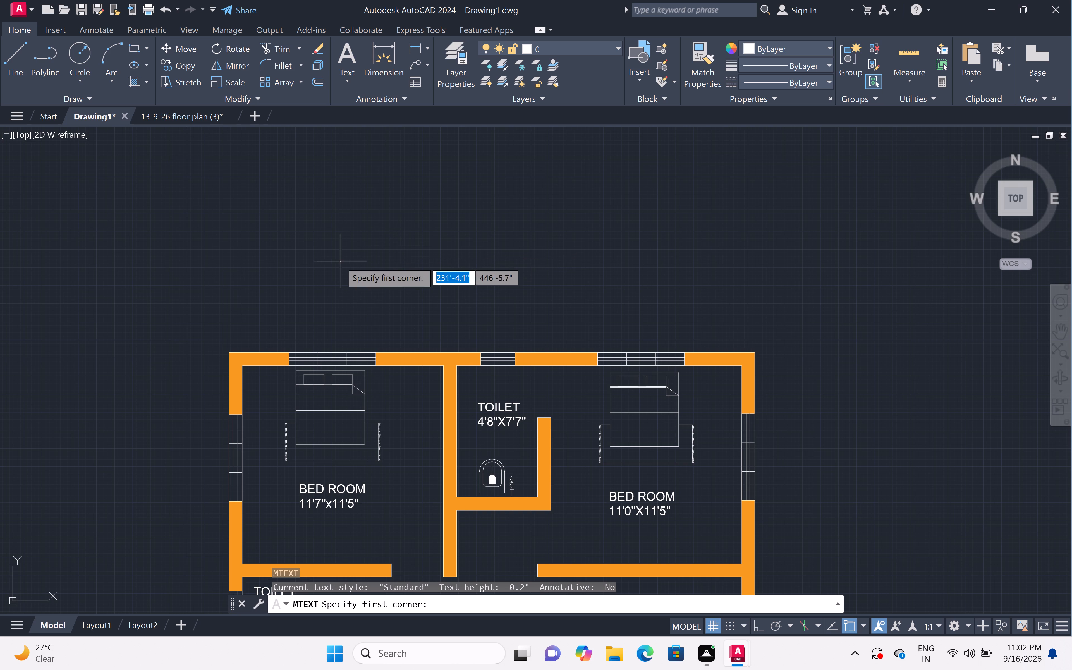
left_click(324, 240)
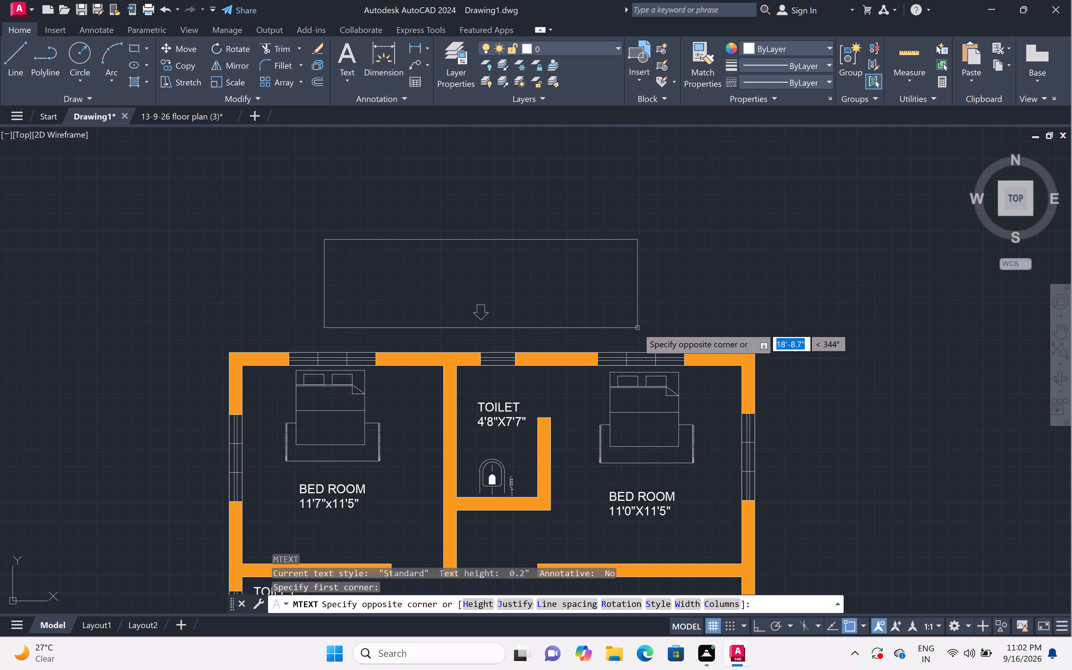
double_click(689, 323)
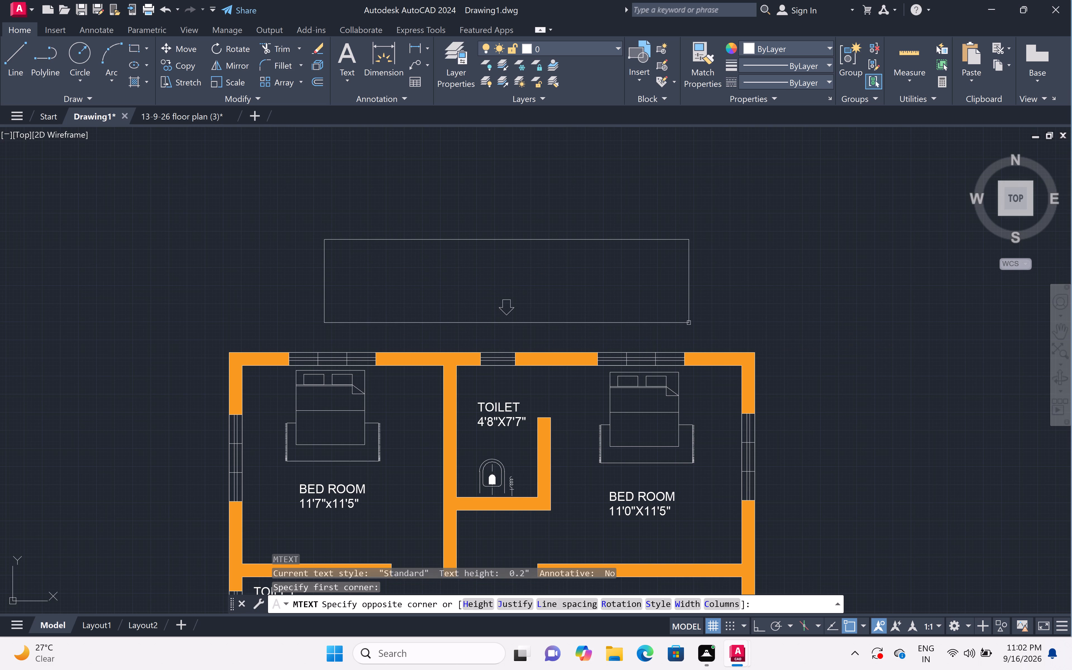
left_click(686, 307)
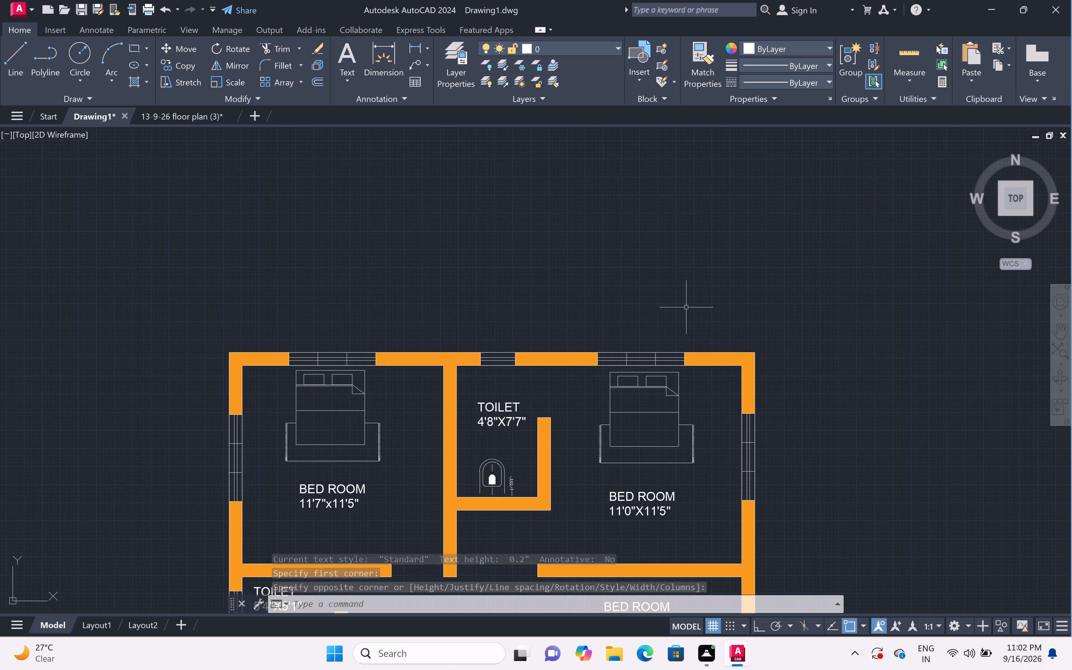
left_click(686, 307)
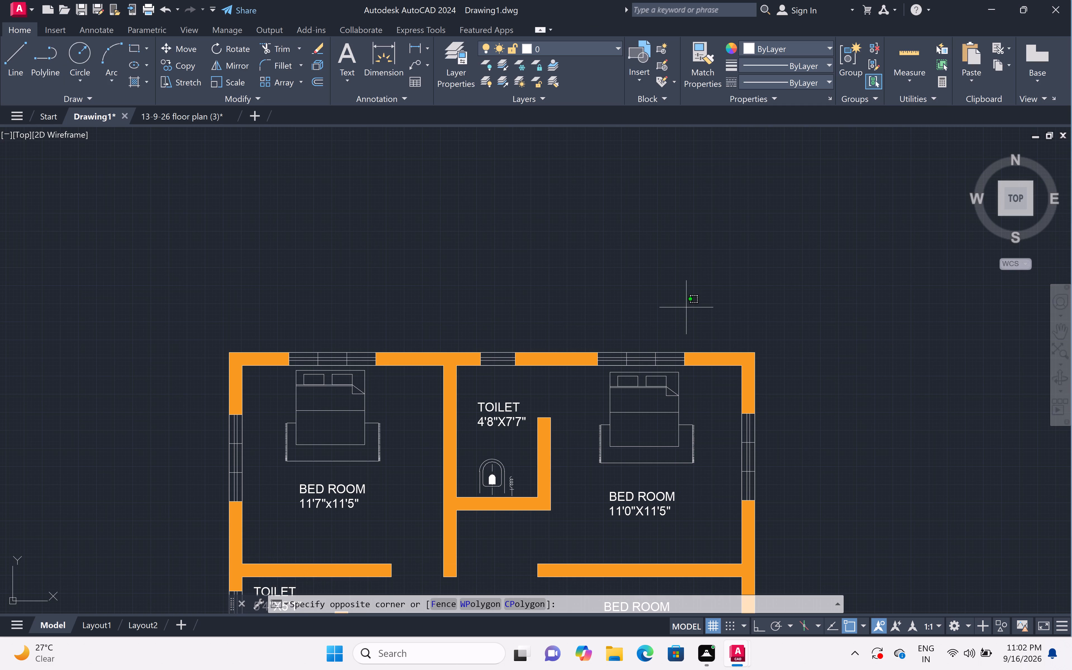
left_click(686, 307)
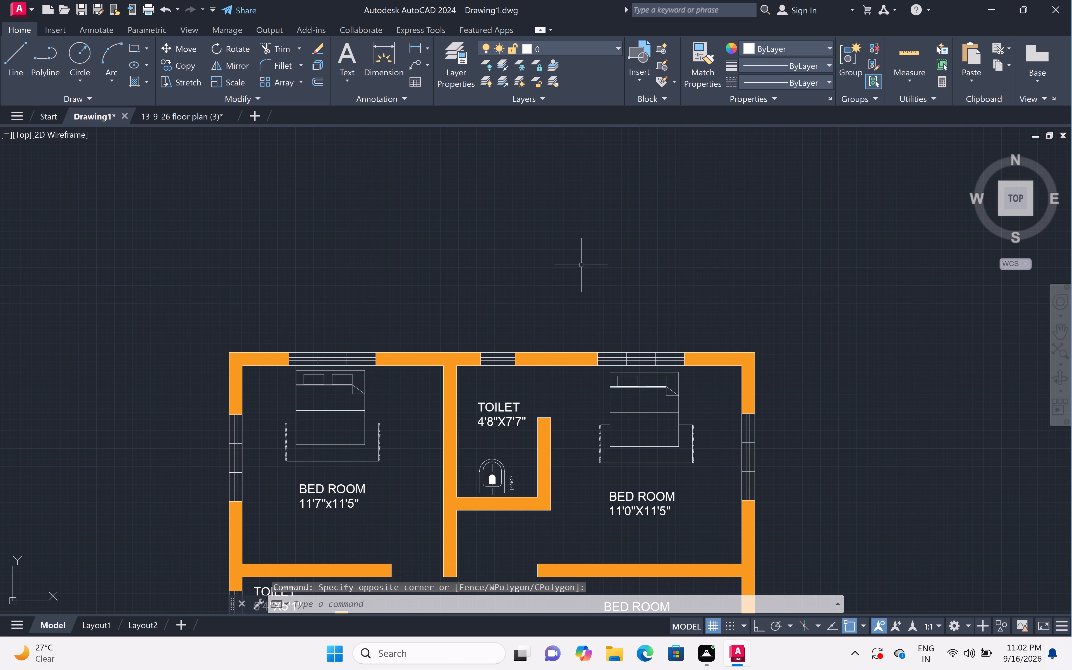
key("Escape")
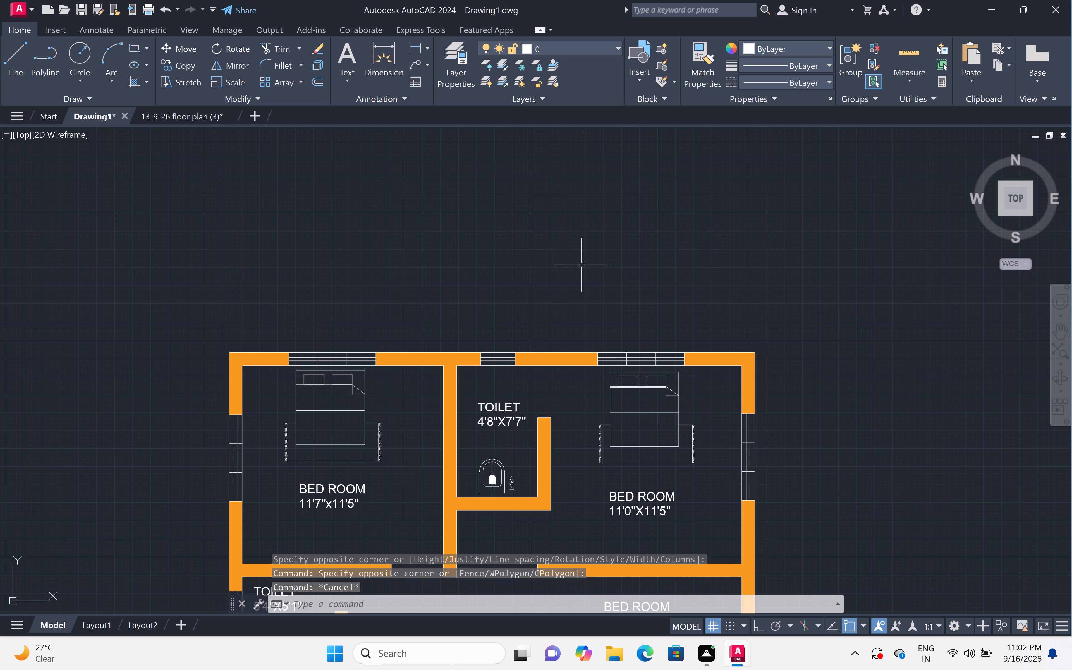
Create a wide multiline text above the plan's top wall with the first line EAST FACING HOUSE PLAN.
type("MT")
key("space")
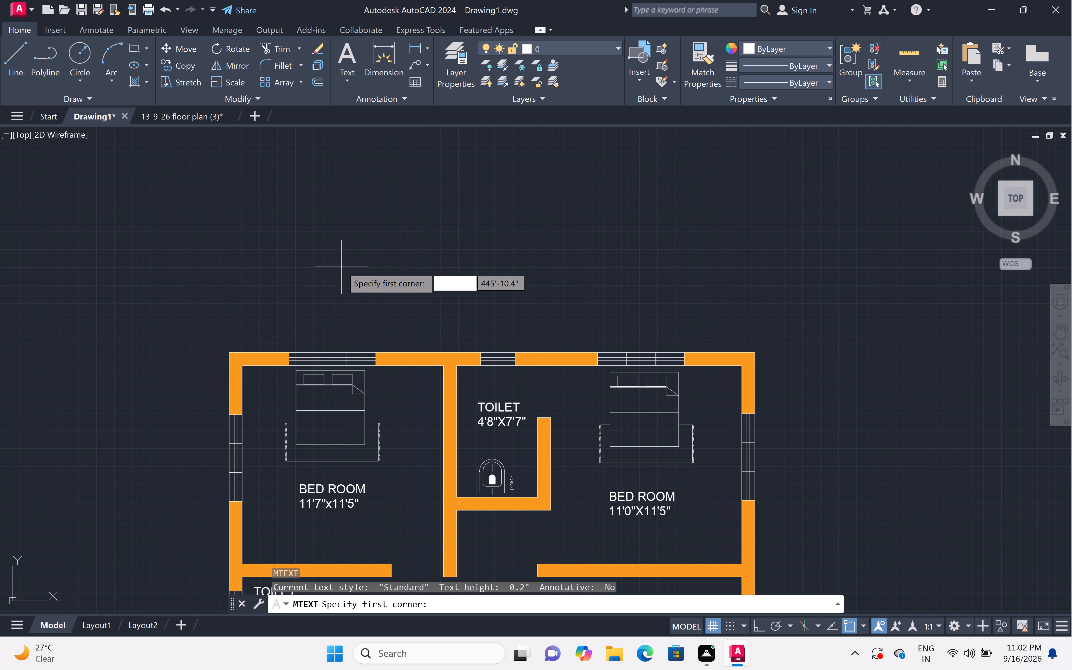
left_click(329, 267)
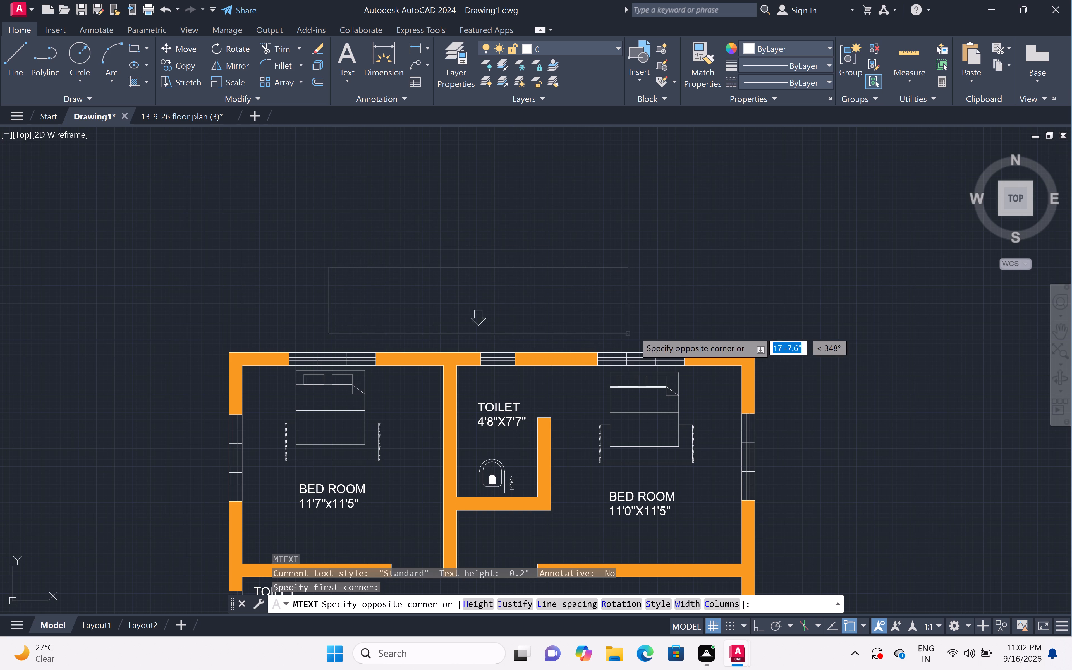
left_click(677, 332)
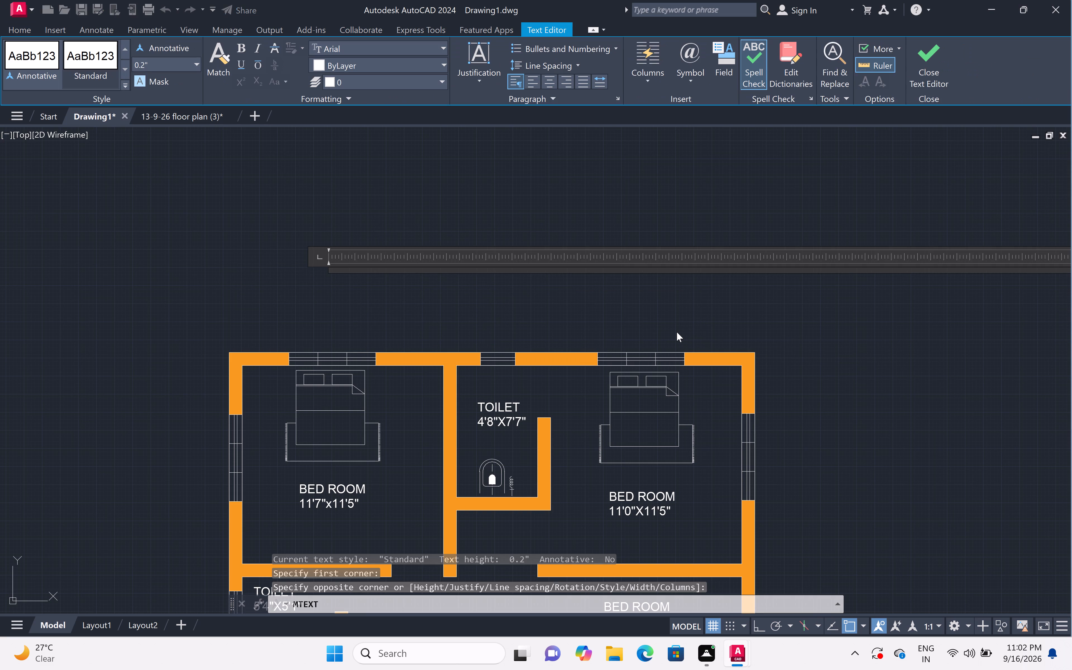
type("EAST")
key("space")
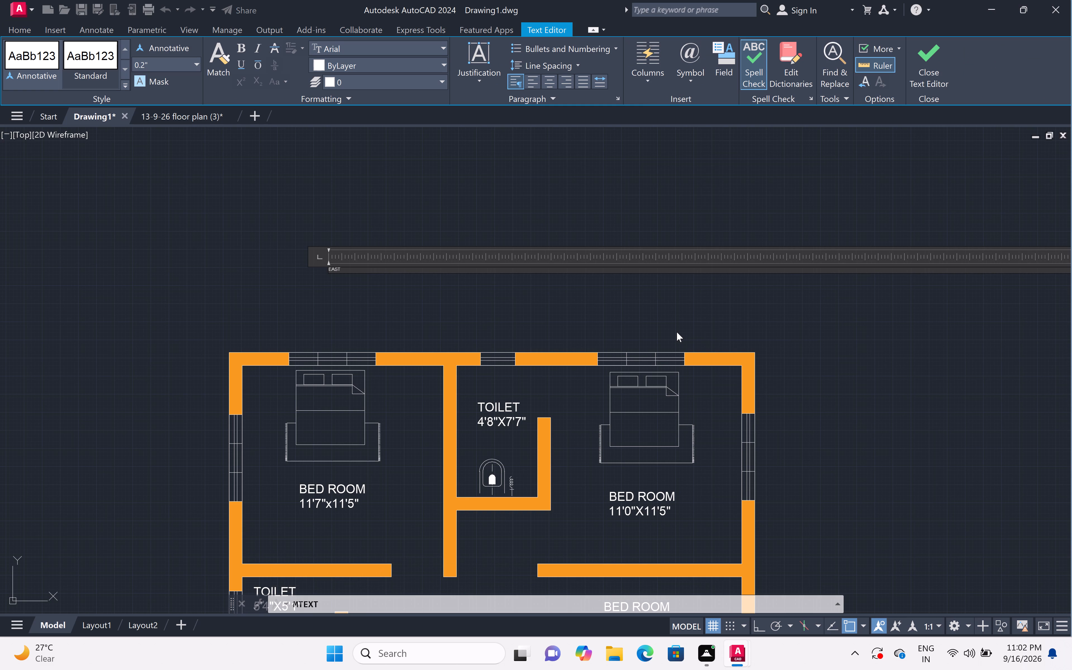
type("FACING")
key("space")
type("HO")
type("USE")
key("space")
type("PLAN")
Add a second title line reading 30X40 FEET, indented with spaces beneath the first line, and finish the text.
key("Return")
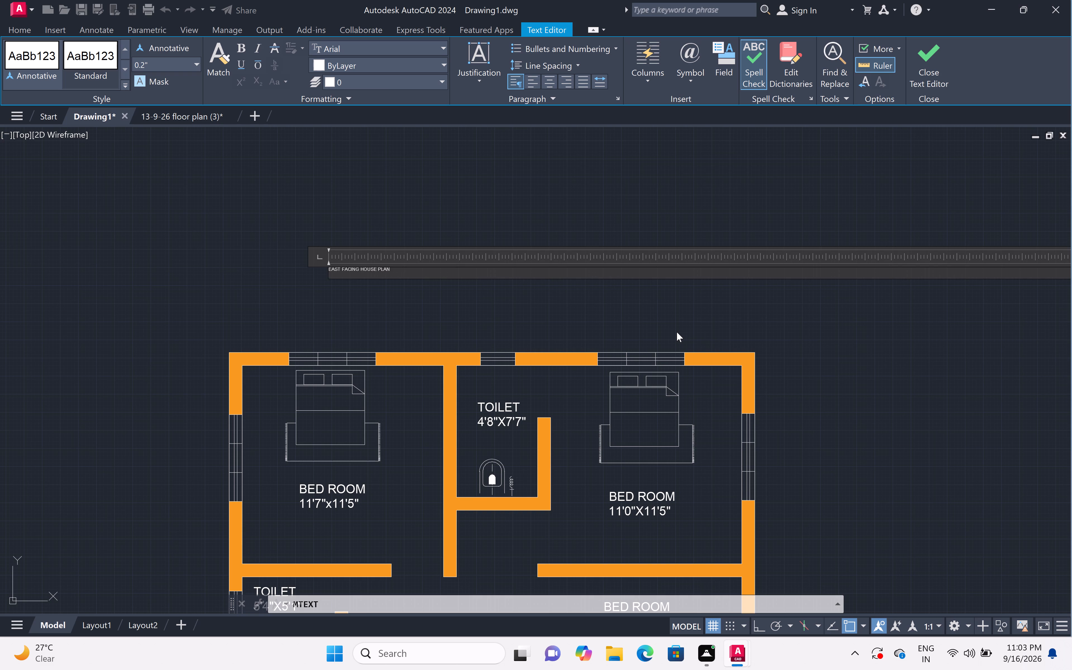
key("space")
key("space")
key("space")
key("space")
key("space")
key("space")
key("space")
key("space")
key("space")
key("space")
key("3")
key("0")
type("X40")
key("space")
type("FEET")
left_click(312, 295)
Set the text height of the EAST FACING HOUSE PLAN title to 1' and deselect it.
left_click(303, 241)
left_click_drag(304, 242, 324, 256)
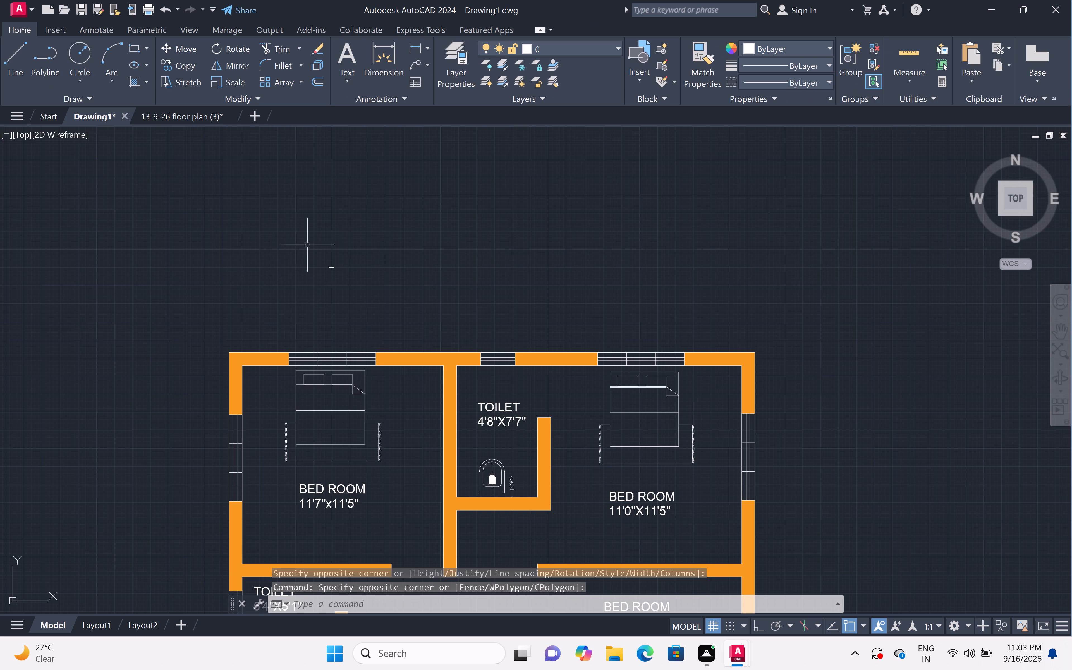
double_click(307, 249)
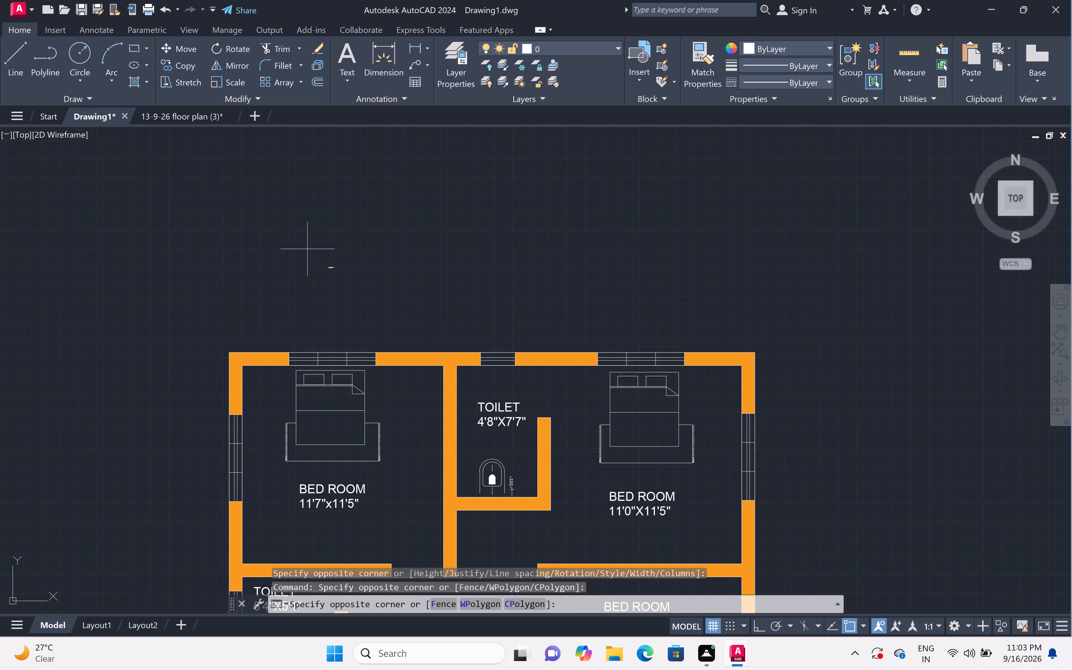
double_click(351, 287)
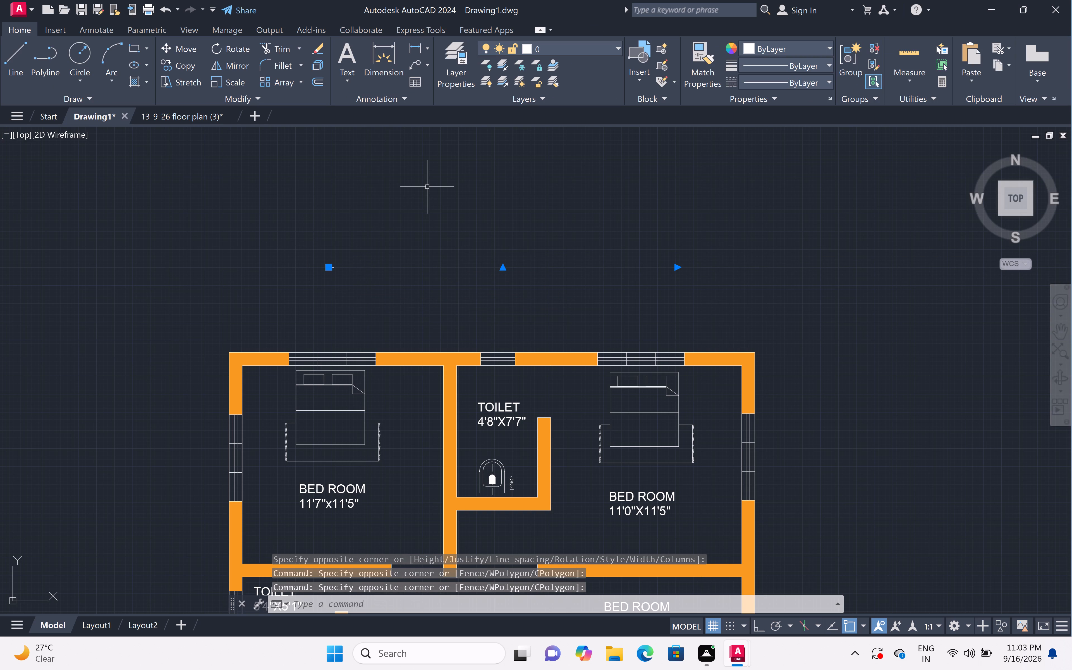
right_click(427, 187)
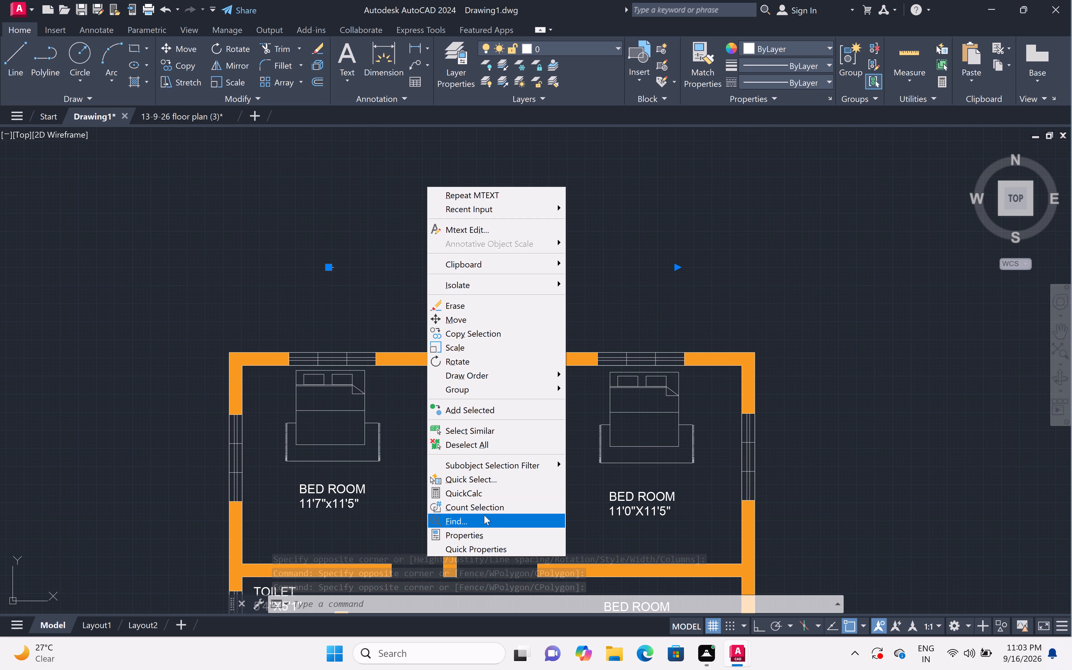
double_click(475, 533)
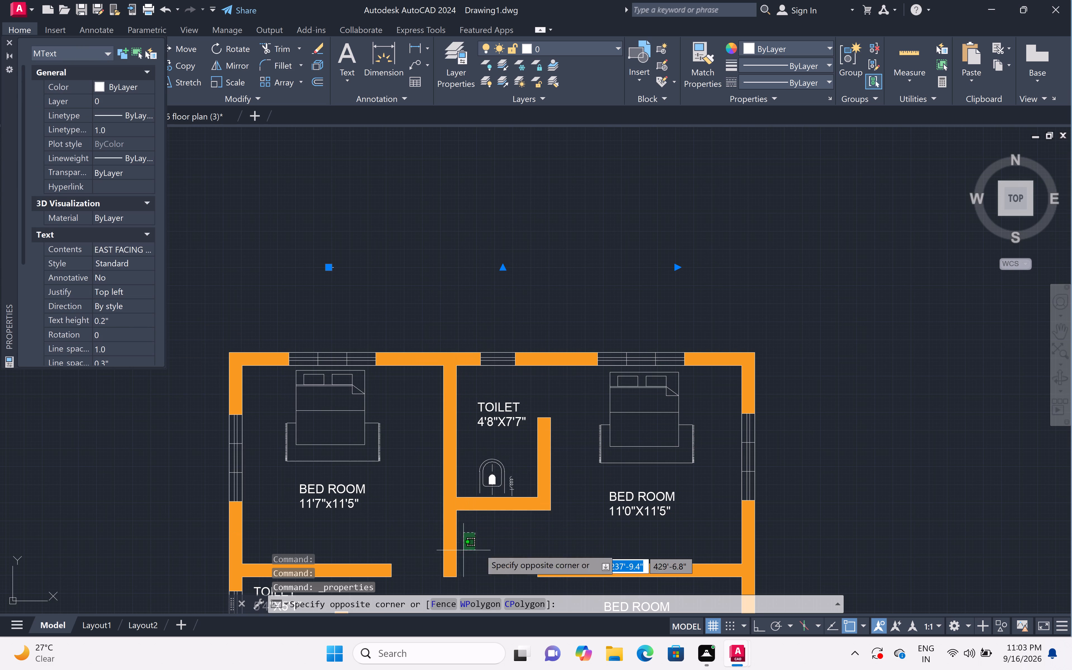
left_click(494, 542)
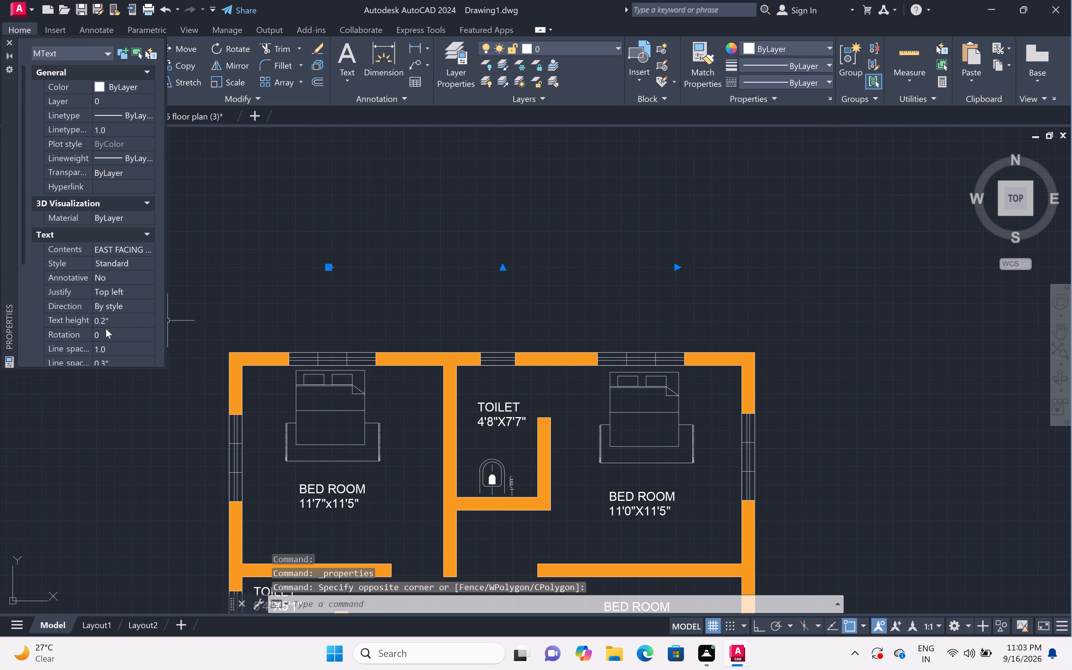
left_click(110, 317)
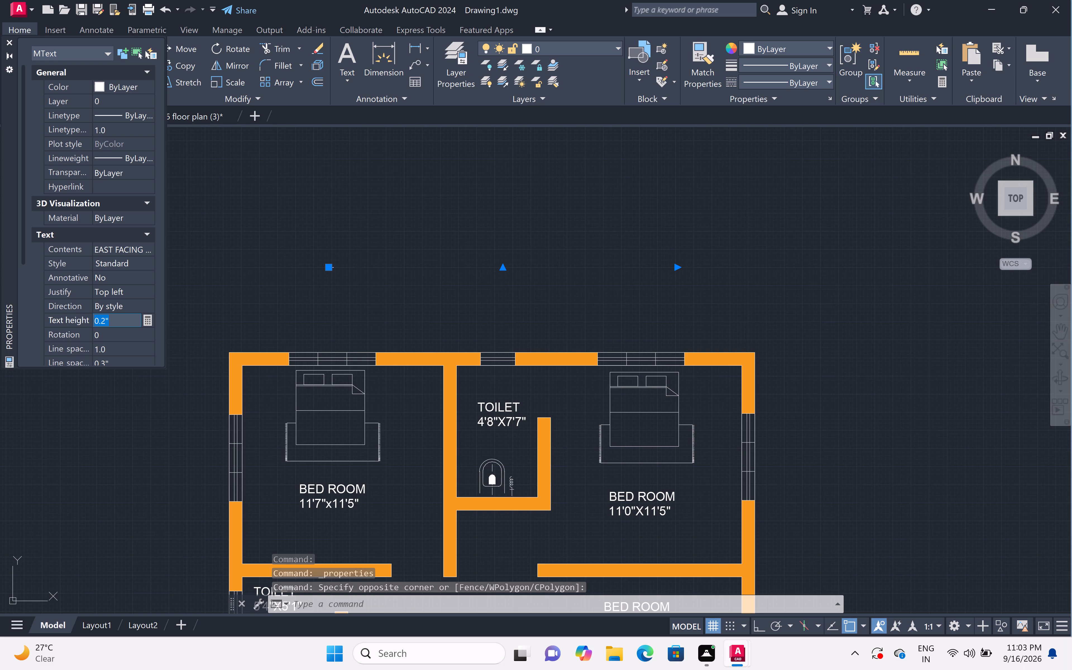
key("BackSpace")
key("6")
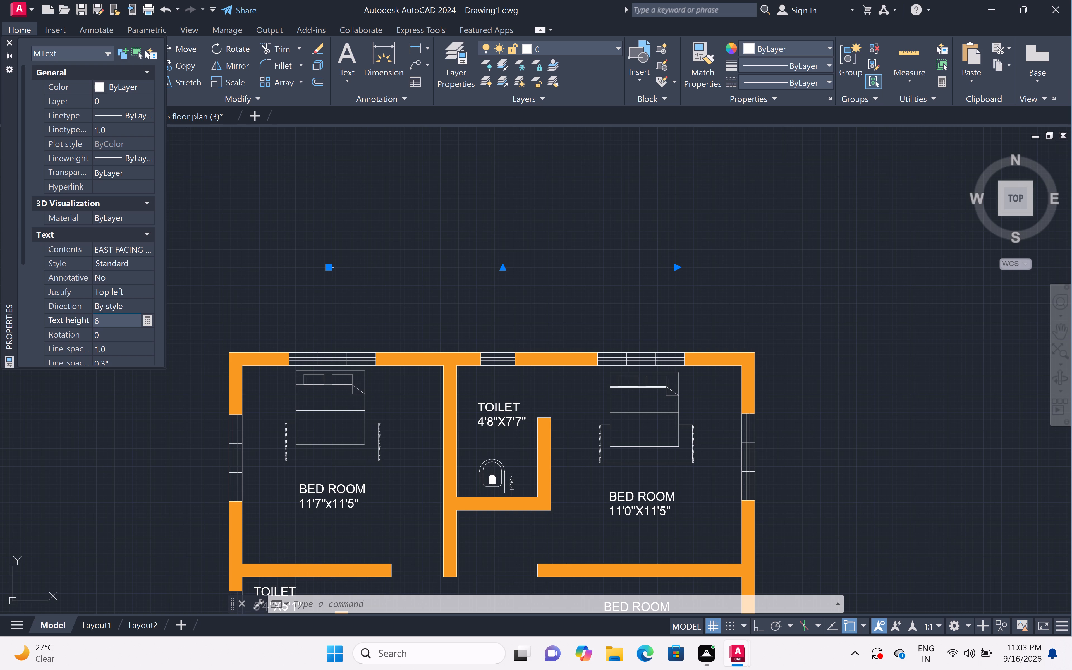
key("shift+quotedbl")
key("BackSpace")
key("BackSpace")
key("BackSpace")
key("BackSpace")
key("BackSpace")
type("1'")
left_click(335, 310)
key("1")
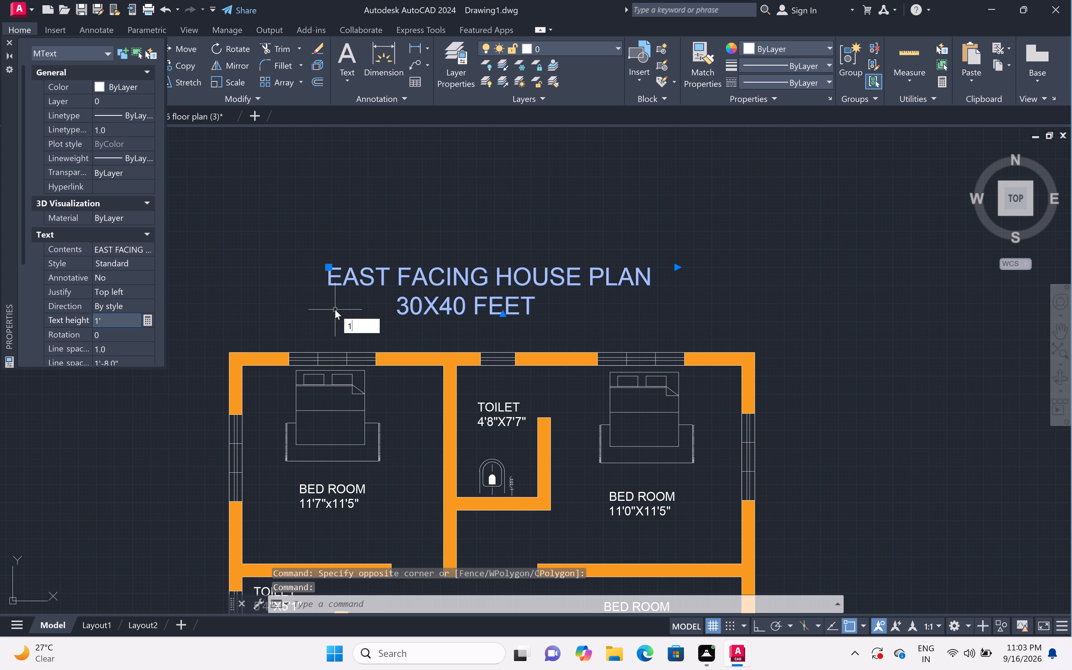
key("BackSpace")
key("Escape")
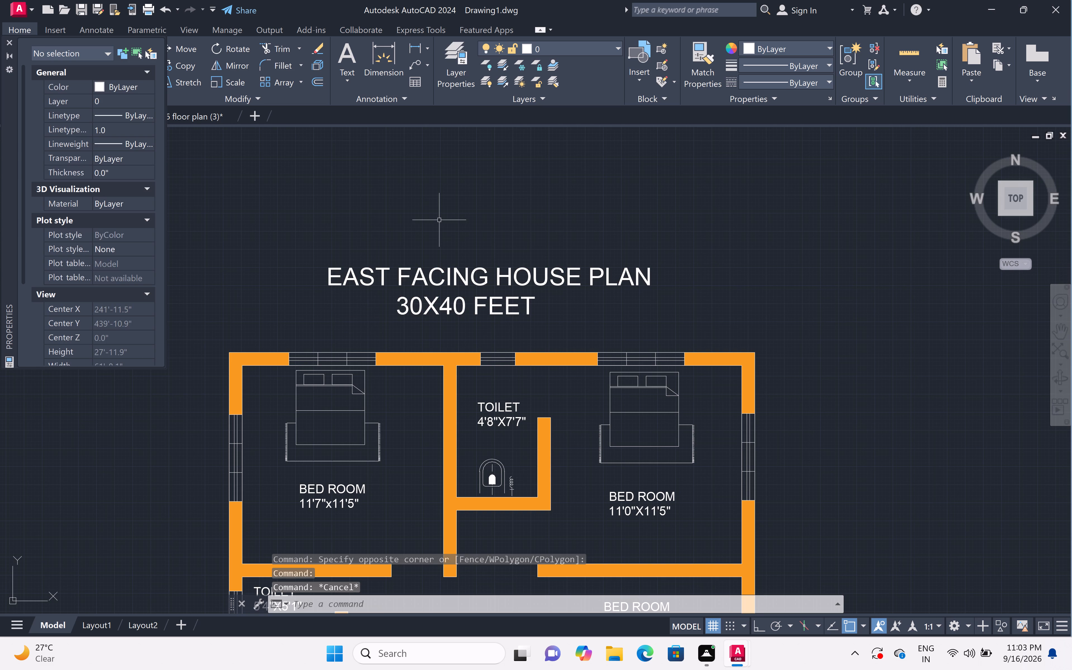
Create a wide multiline text reading 30X40FEET just above the EAST FACING HOUSE PLAN title.
scroll(439, 220, "down", 1)
scroll(422, 293, "up", 1)
scroll(422, 293, "down", 1)
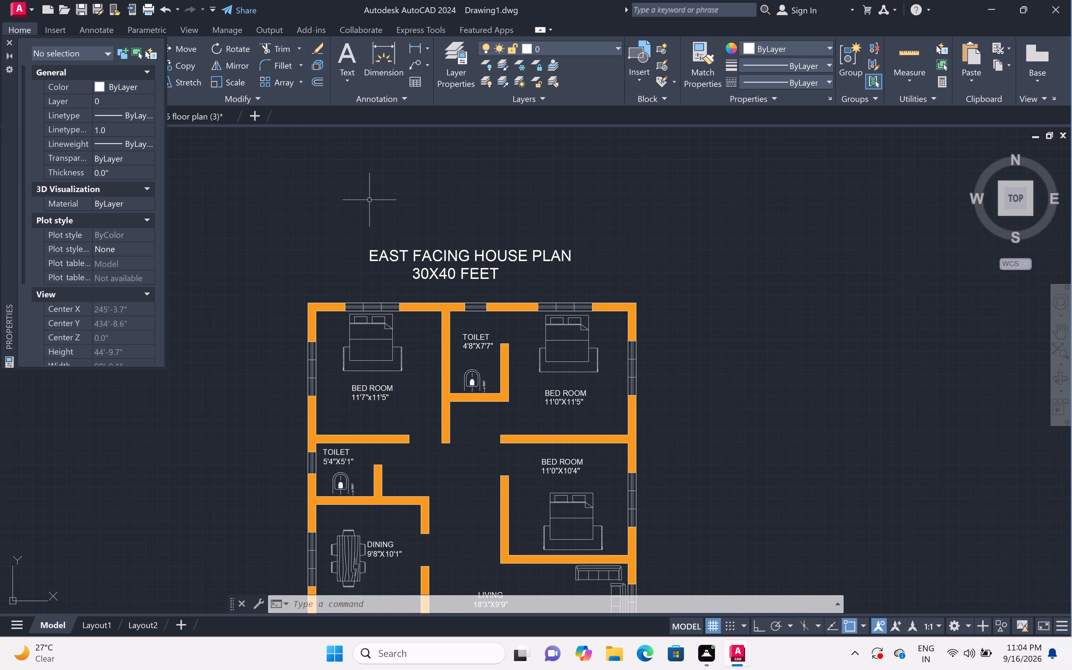
scroll(369, 200, "up", 2)
scroll(369, 200, "down", 1)
middle_click_drag(414, 177, 417, 246)
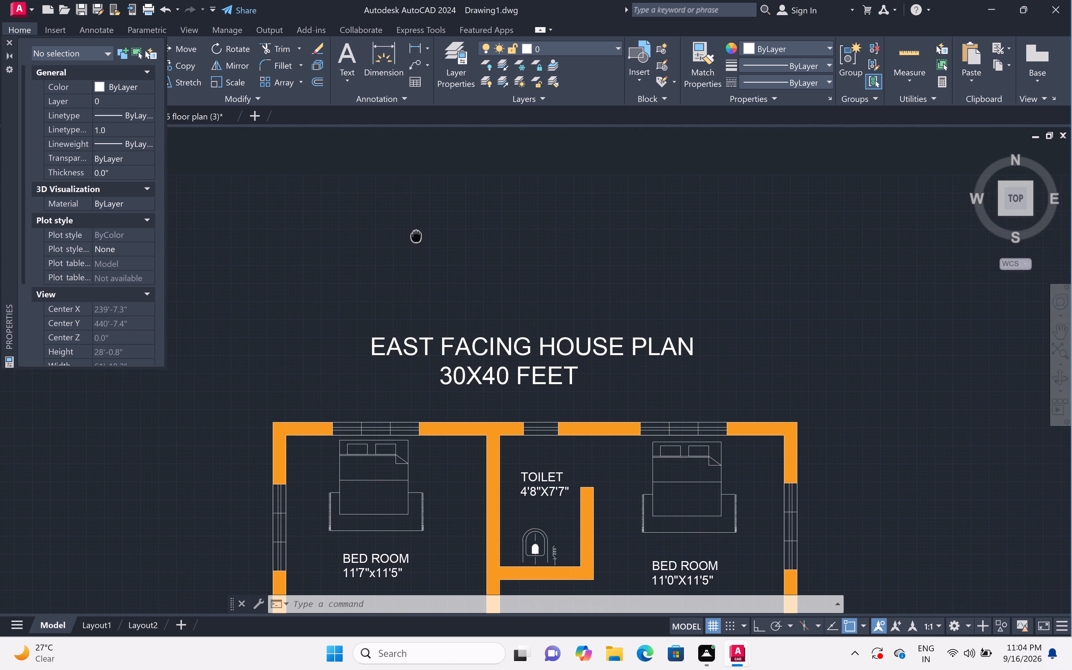
middle_click_drag(417, 246, 417, 265)
type("MT")
key("space")
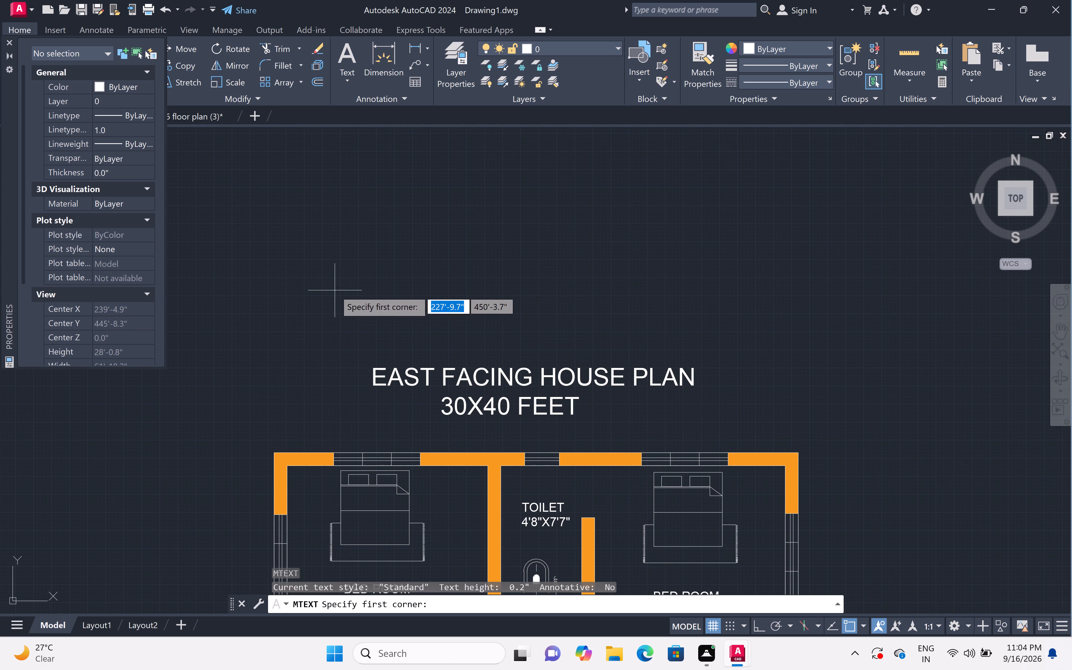
double_click(355, 288)
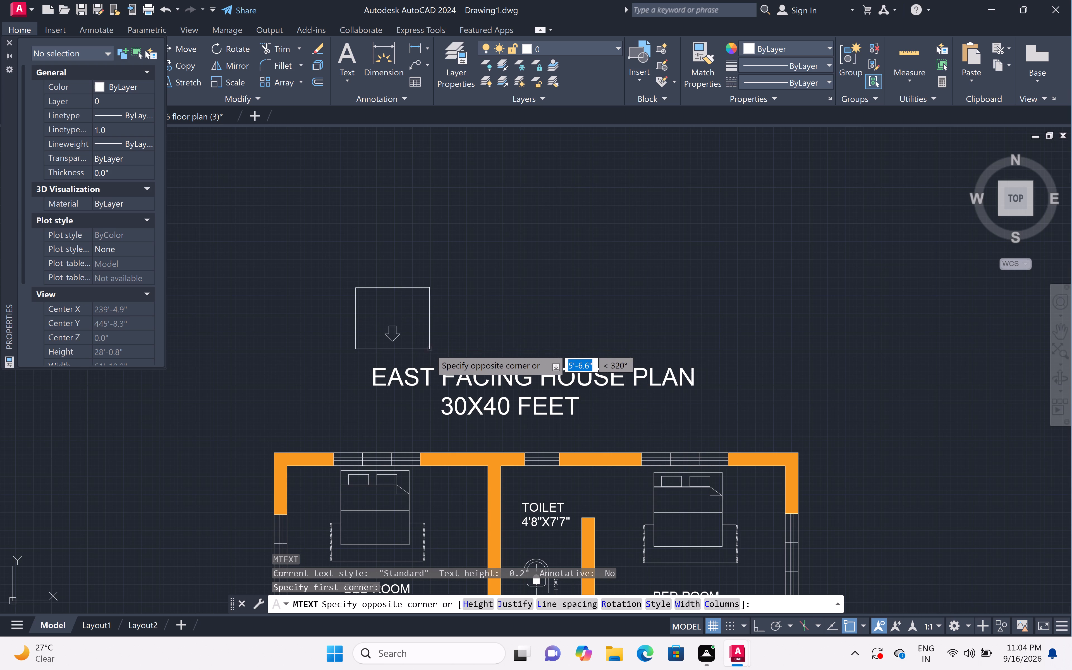
double_click(715, 350)
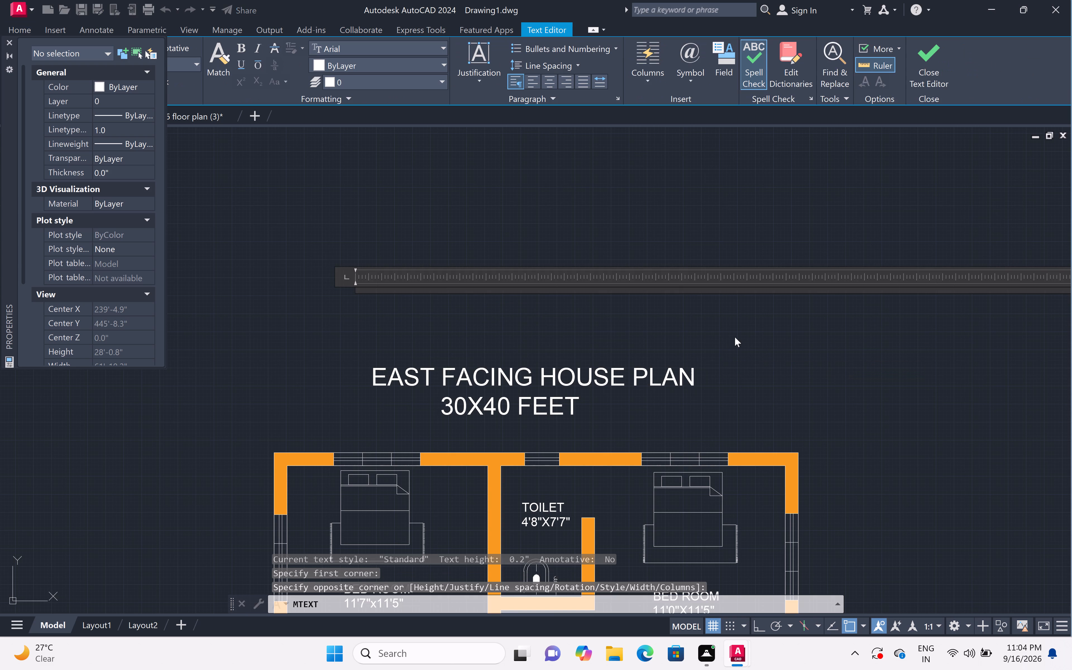
key("3")
key("0")
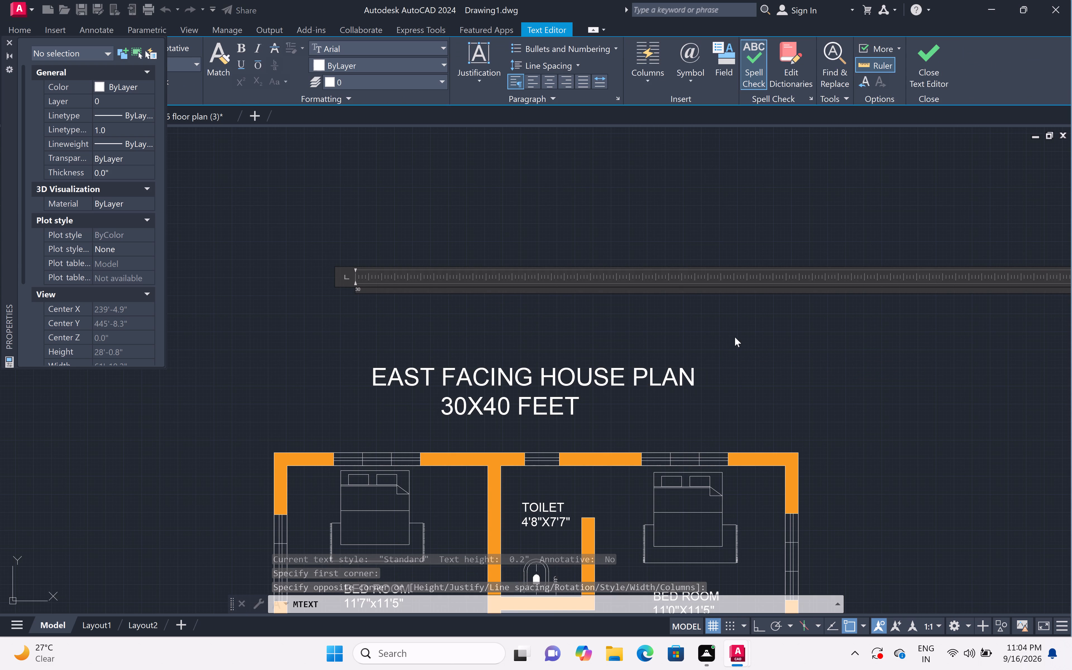
type("X40")
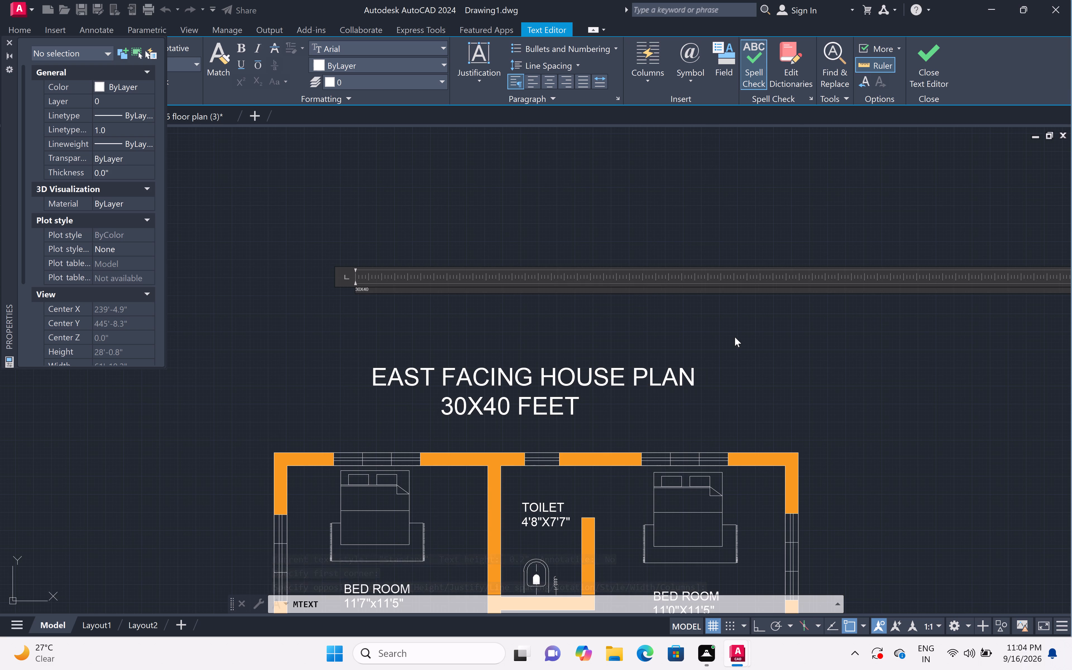
type("FEE")
key("t")
Insert a space between 30X40 and FEET in the new text and finish editing it.
scroll(362, 281, "up", 2)
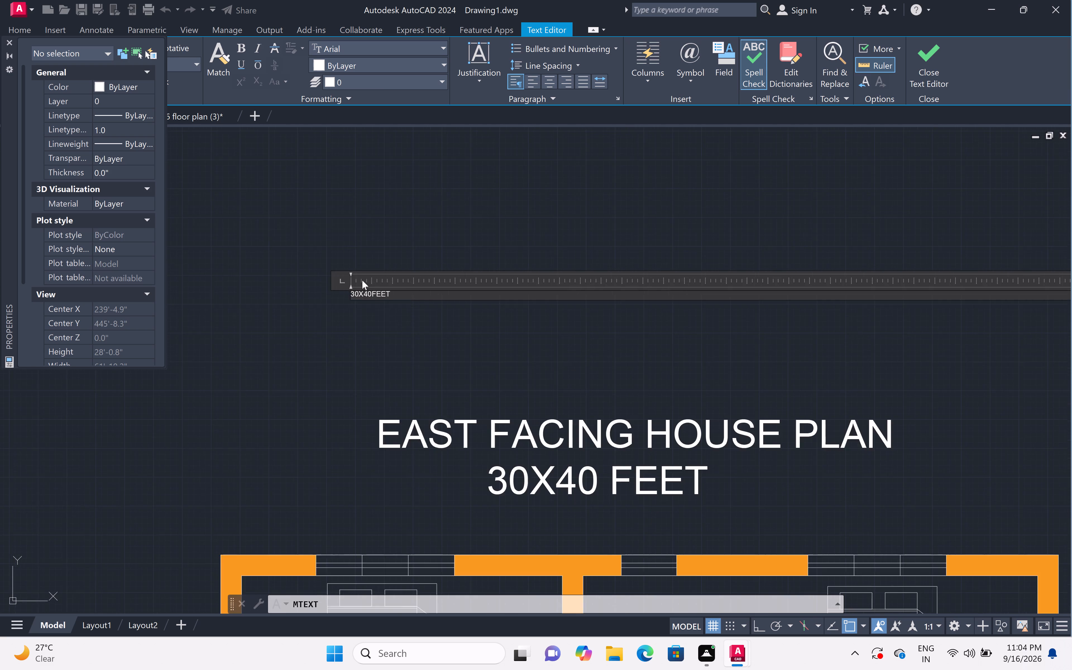
scroll(362, 280, "up", 1)
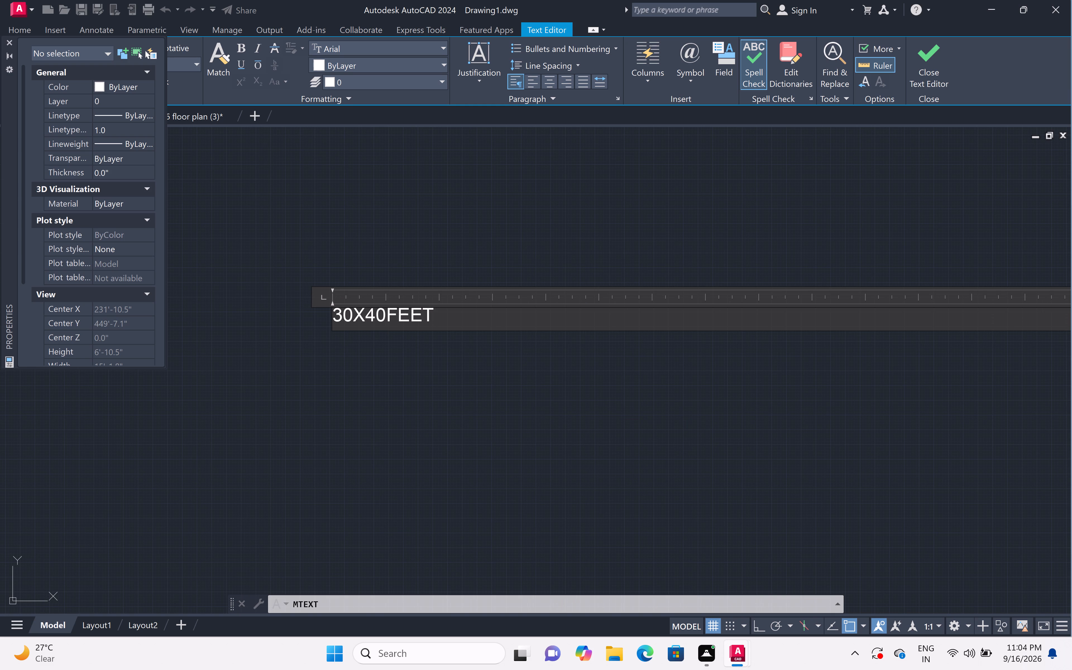
scroll(381, 314, "up", 3)
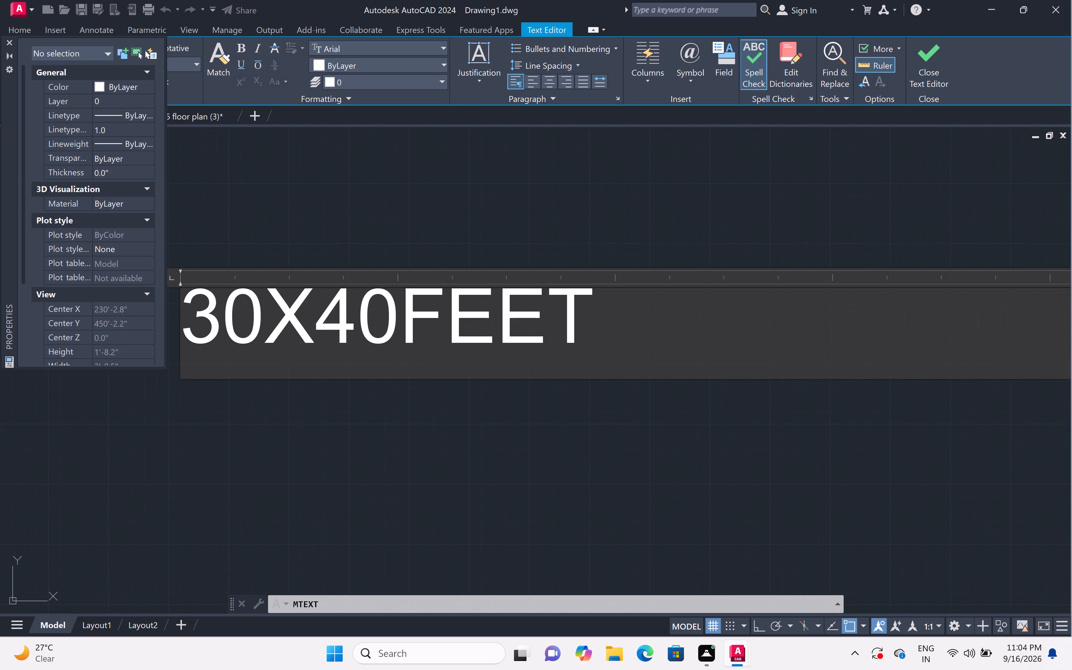
left_click_drag(401, 312, 405, 311)
key("space")
scroll(487, 315, "down", 4)
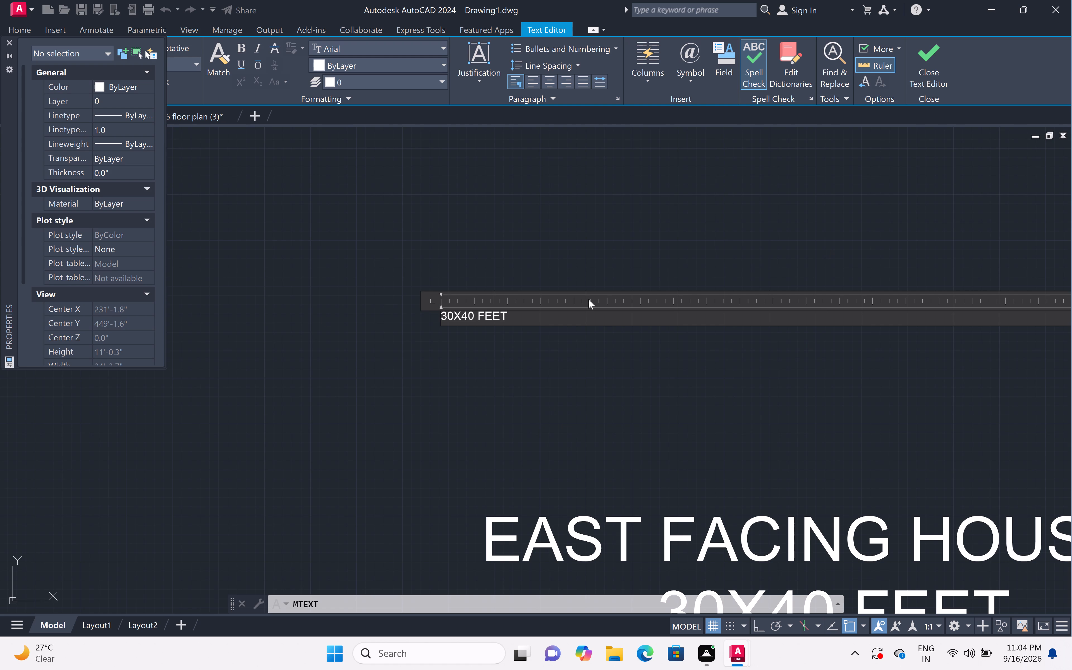
double_click(327, 420)
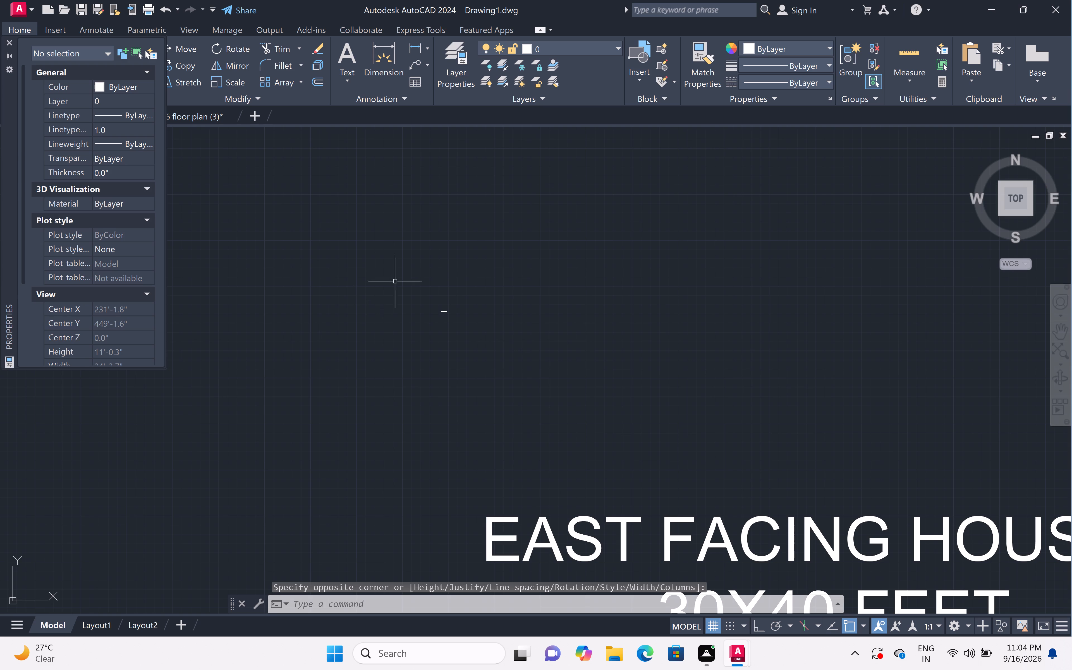
Set the text height of the separate 30X40 FEET text to 2' and deselect it.
left_click(429, 273)
left_click(480, 365)
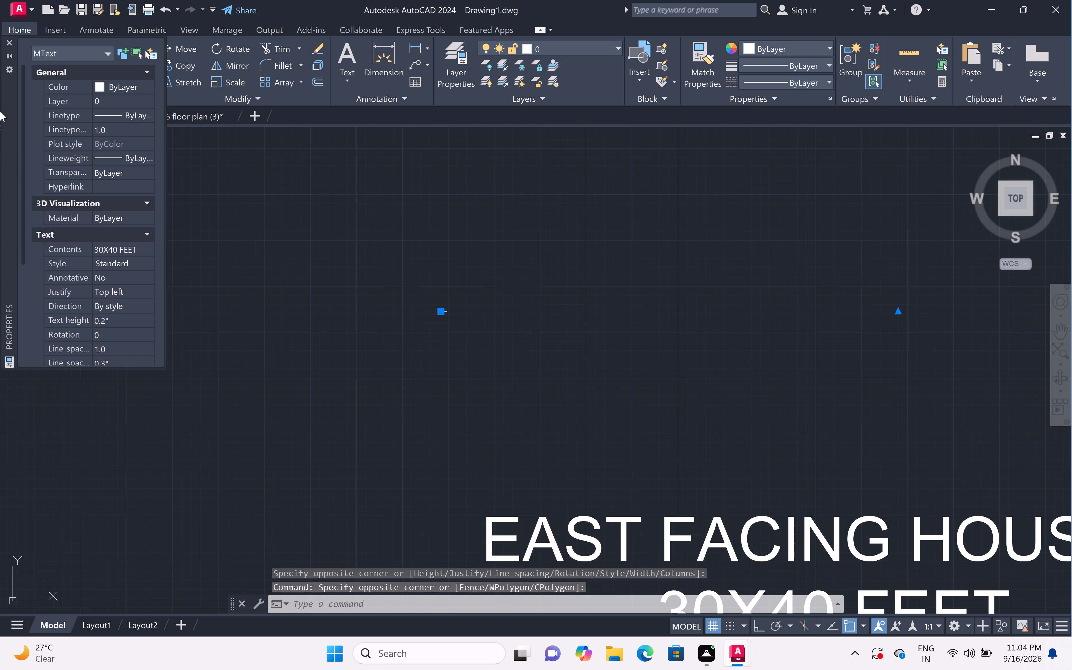
left_click(118, 311)
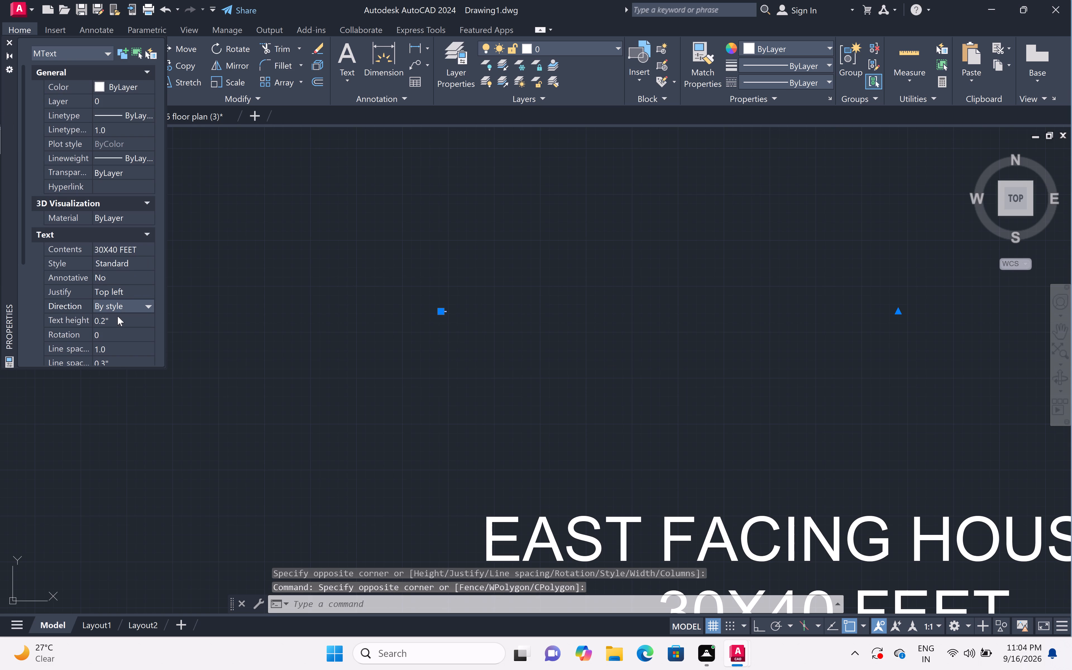
left_click(118, 316)
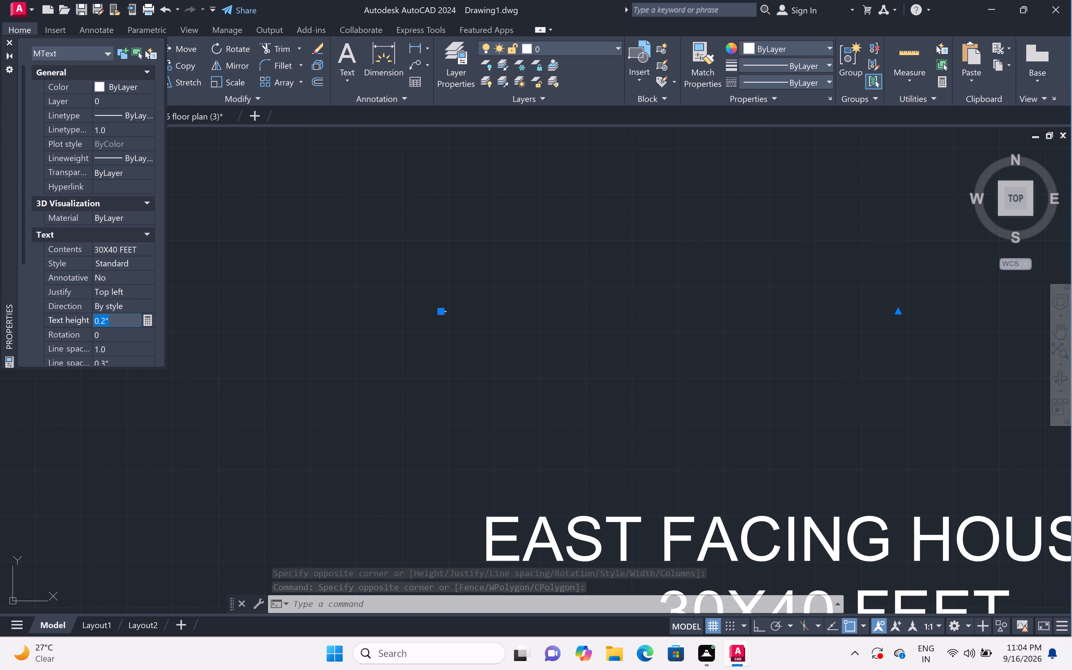
key("BackSpace")
key("BackSpace")
key("BackSpace")
key("BackSpace")
key("BackSpace")
key("BackSpace")
key("BackSpace")
key("BackSpace")
key("BackSpace")
key("BackSpace")
key("2")
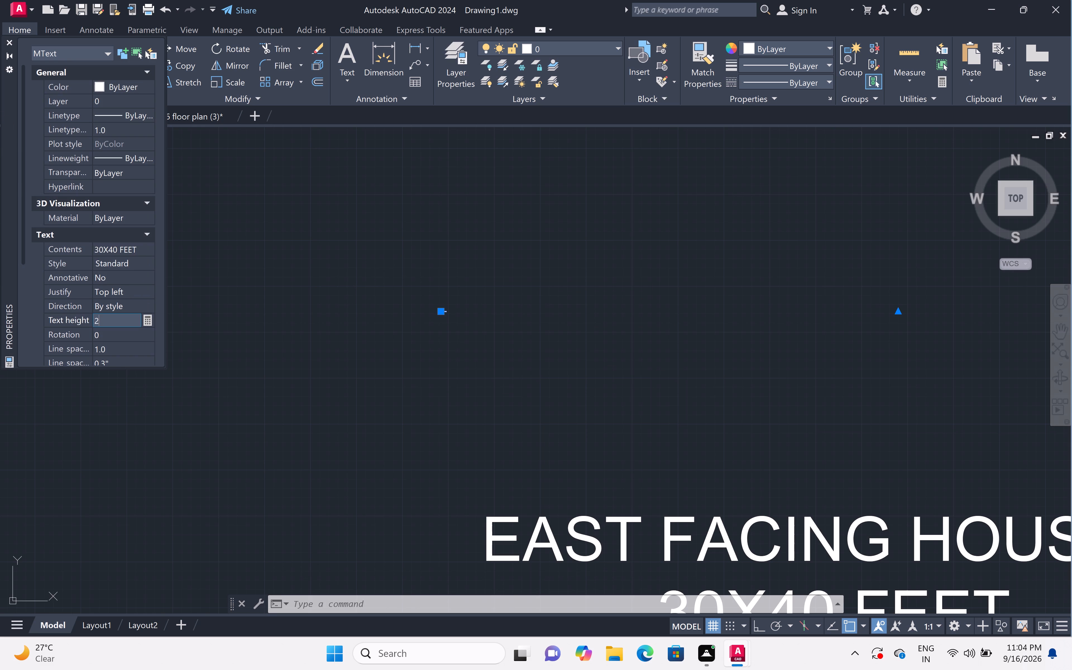
key("apostrophe")
key("space")
left_click(368, 386)
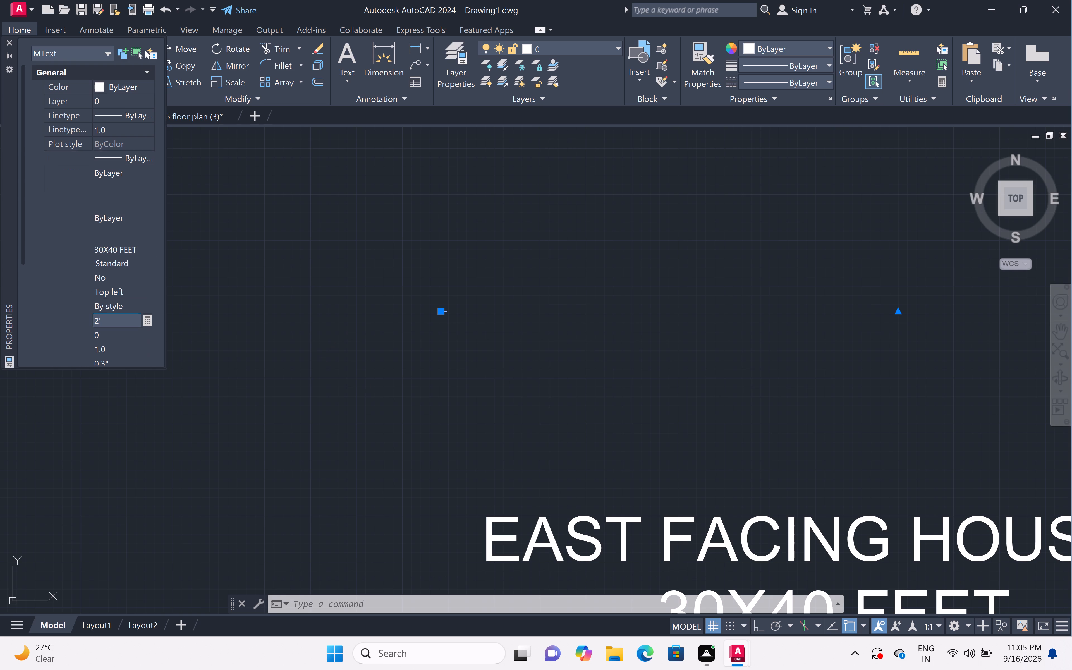
key("Escape")
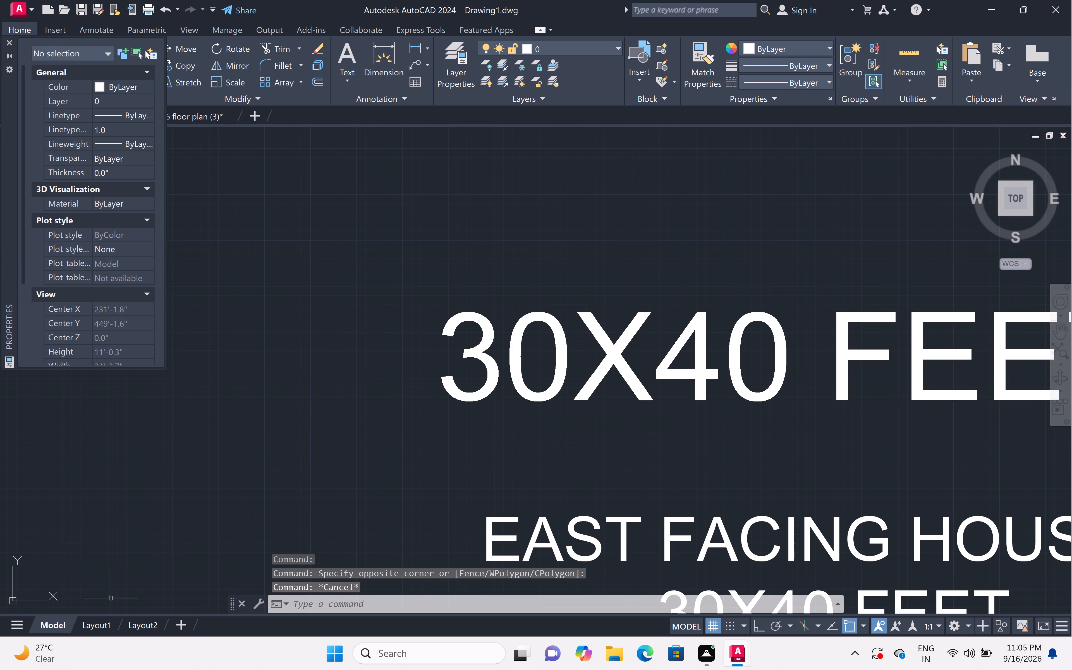
Move the large 30X40 FEET text about 3' to the right so it sits more centrally above the EAST FACING HOUSE PLAN title.
scroll(137, 595, "down", 4)
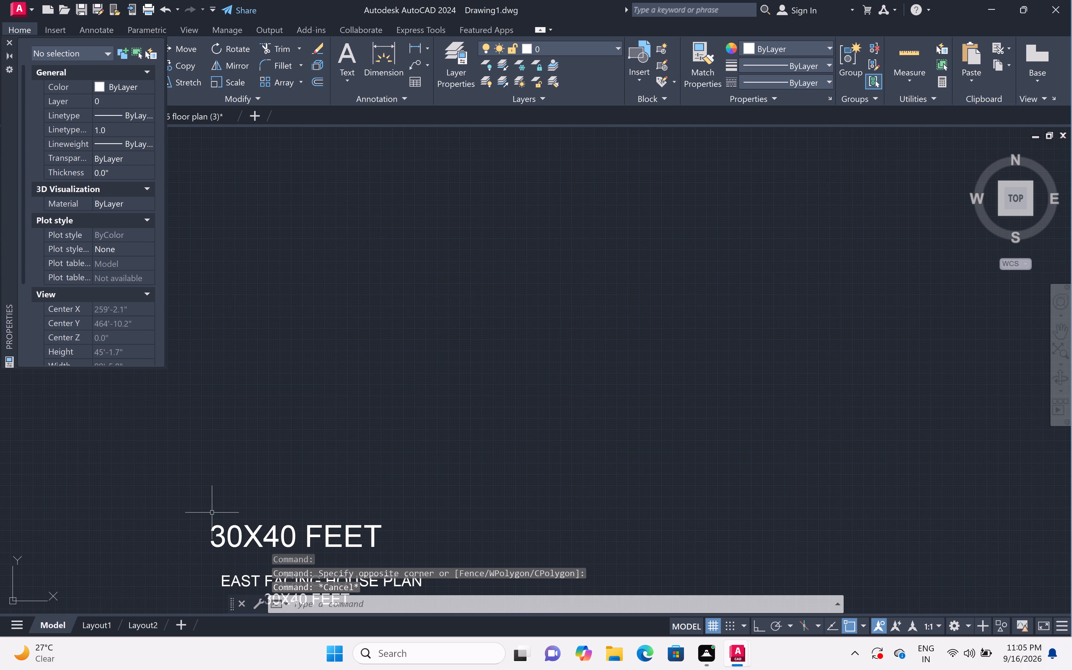
middle_click_drag(217, 514, 356, 412)
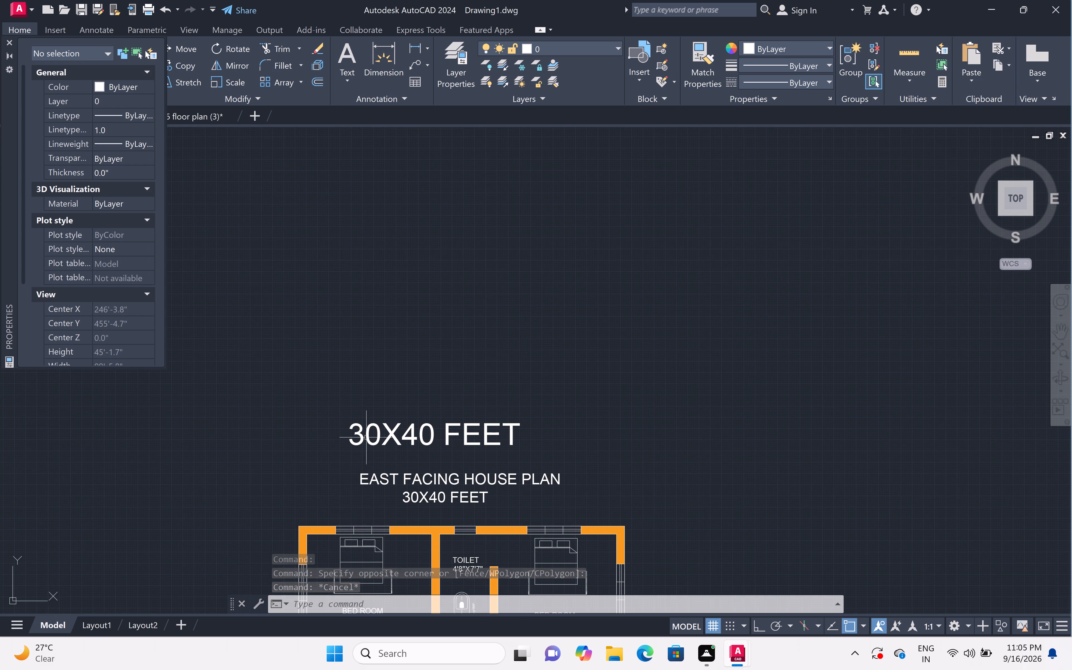
double_click(411, 433)
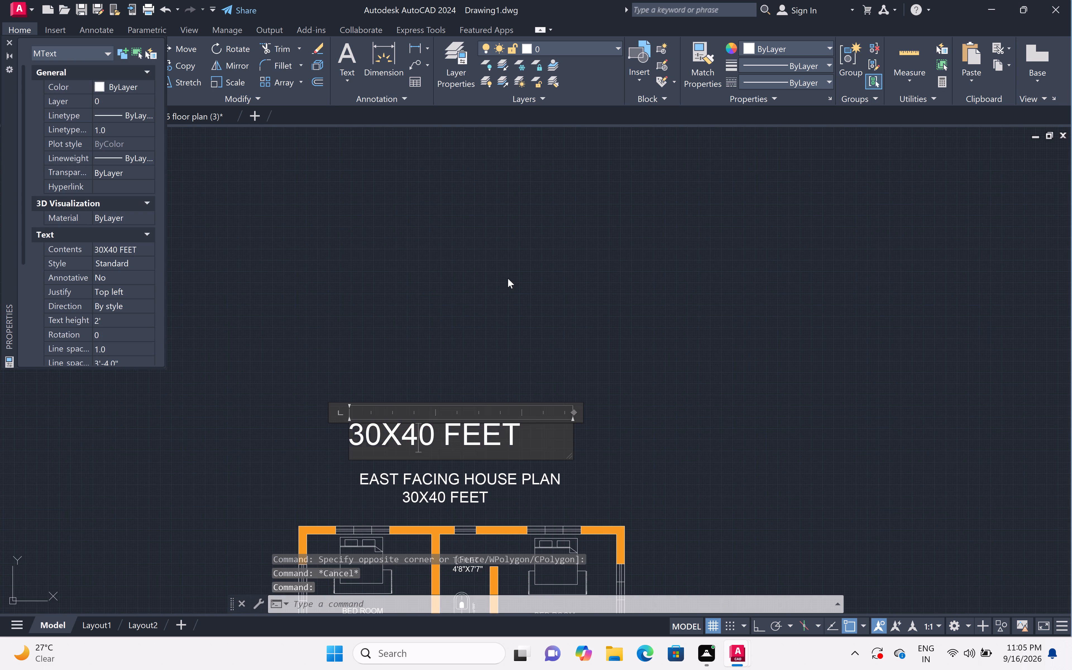
key("Escape")
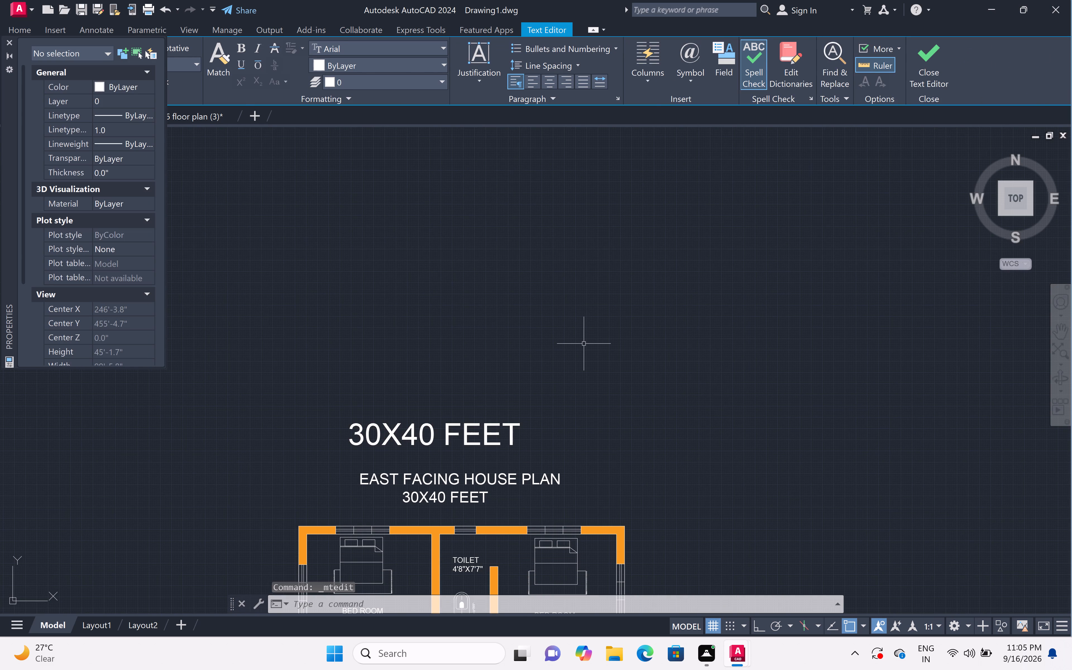
left_click(406, 436)
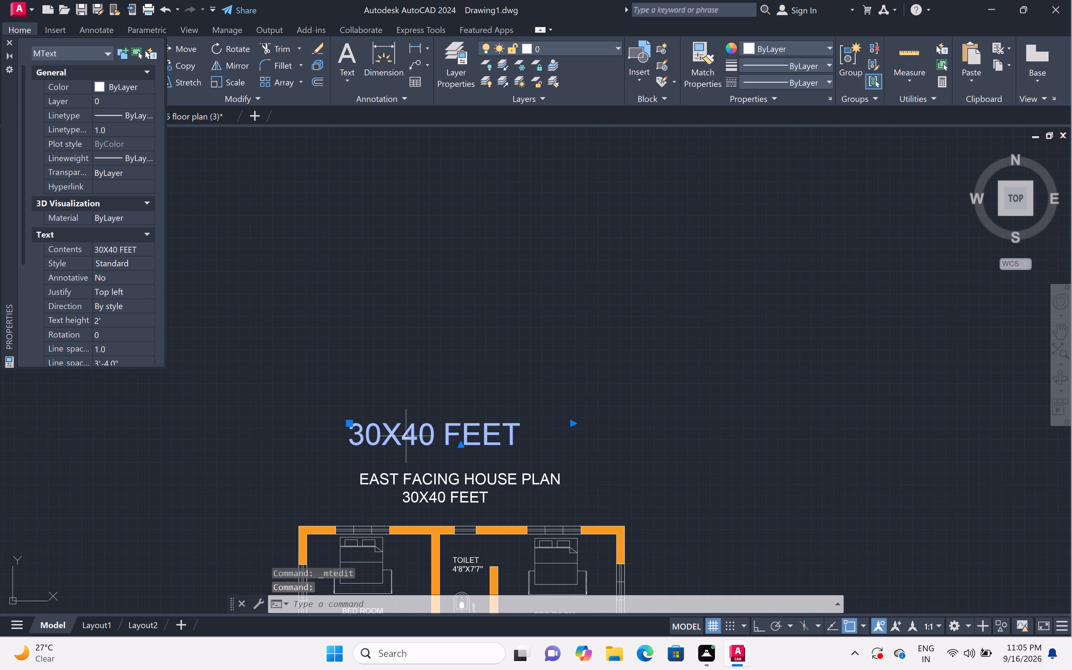
type("M")
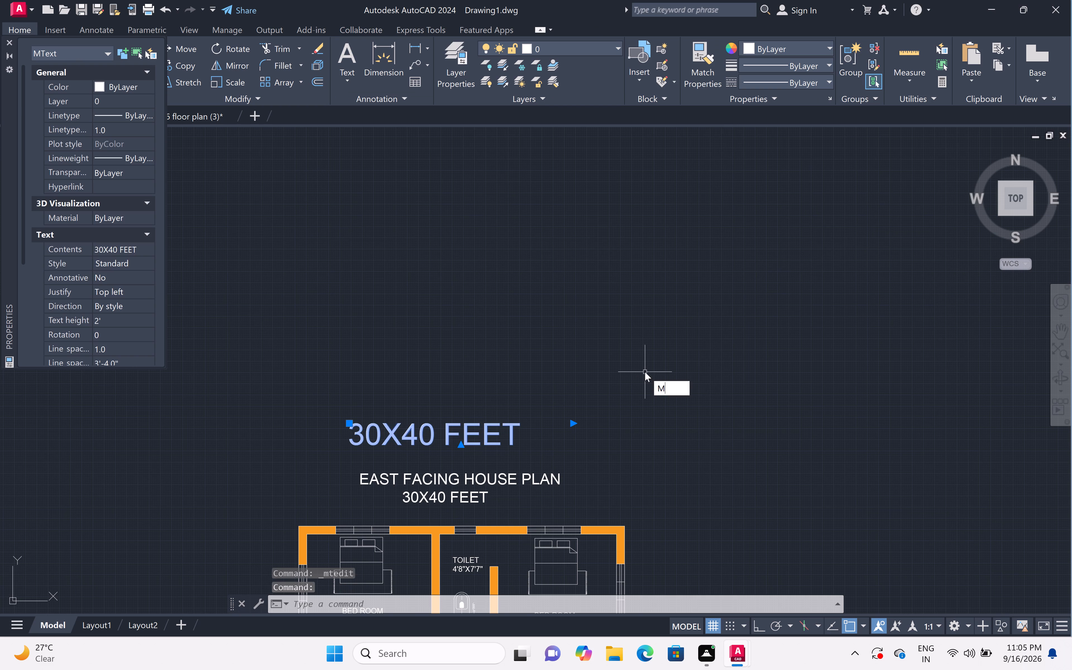
key("space")
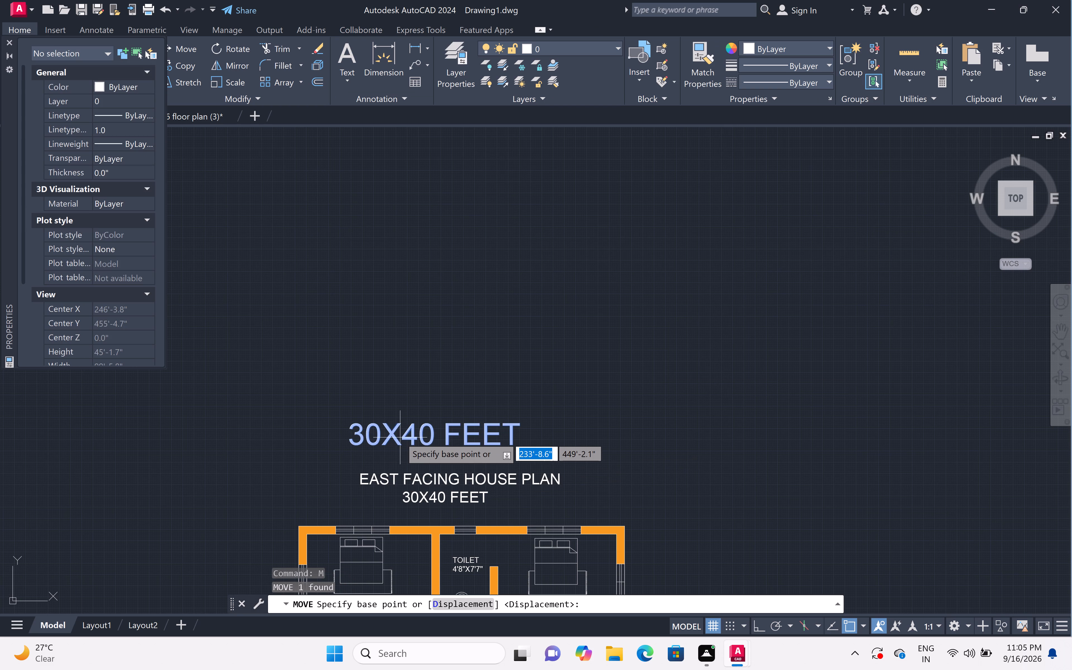
left_click(418, 436)
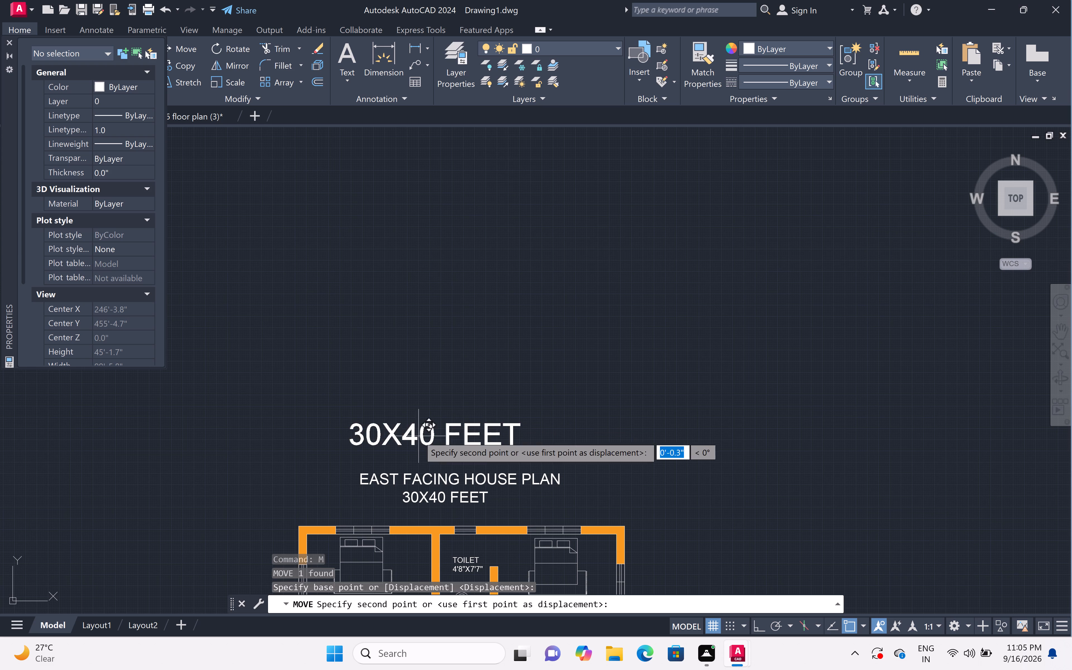
scroll(451, 435, "up", 4)
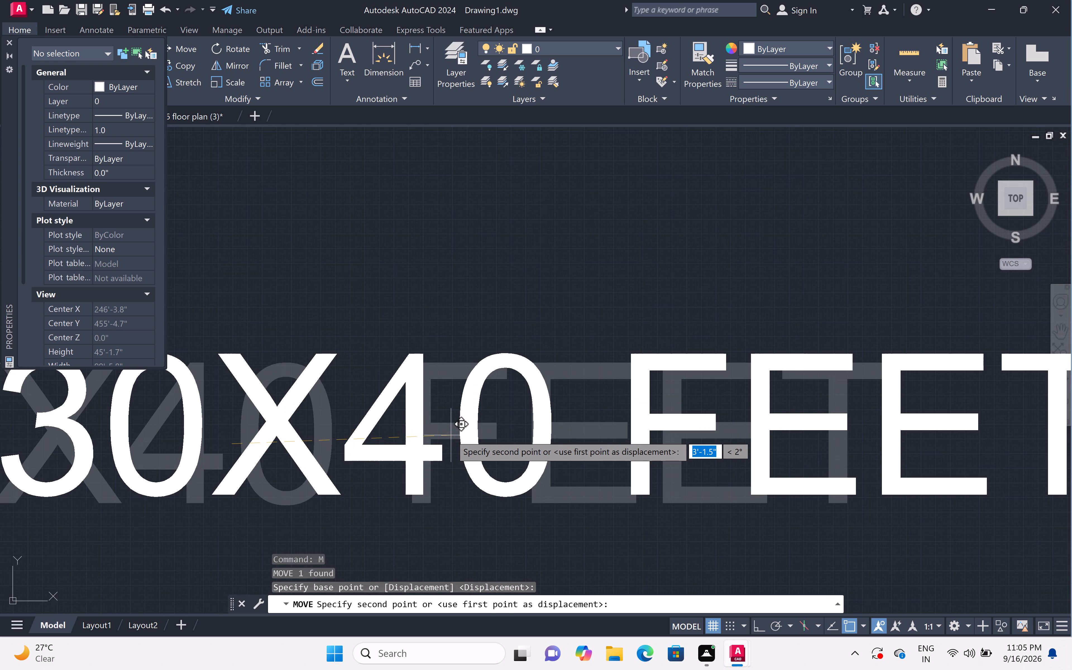
left_click(447, 435)
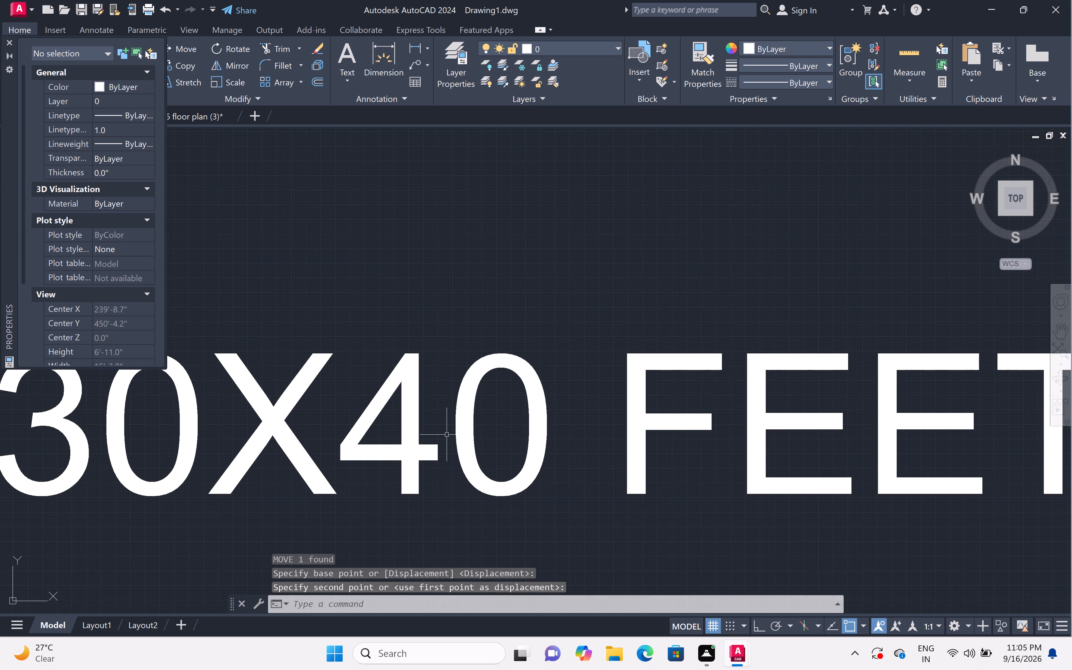
scroll(467, 420, "down", 9)
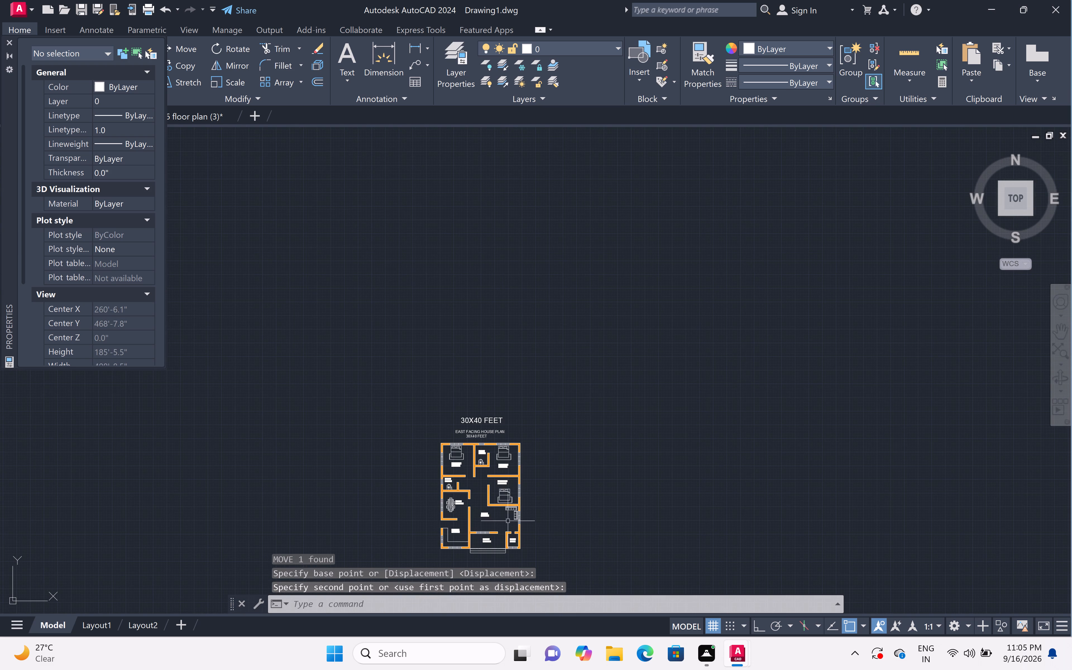
scroll(520, 515, "down", 1)
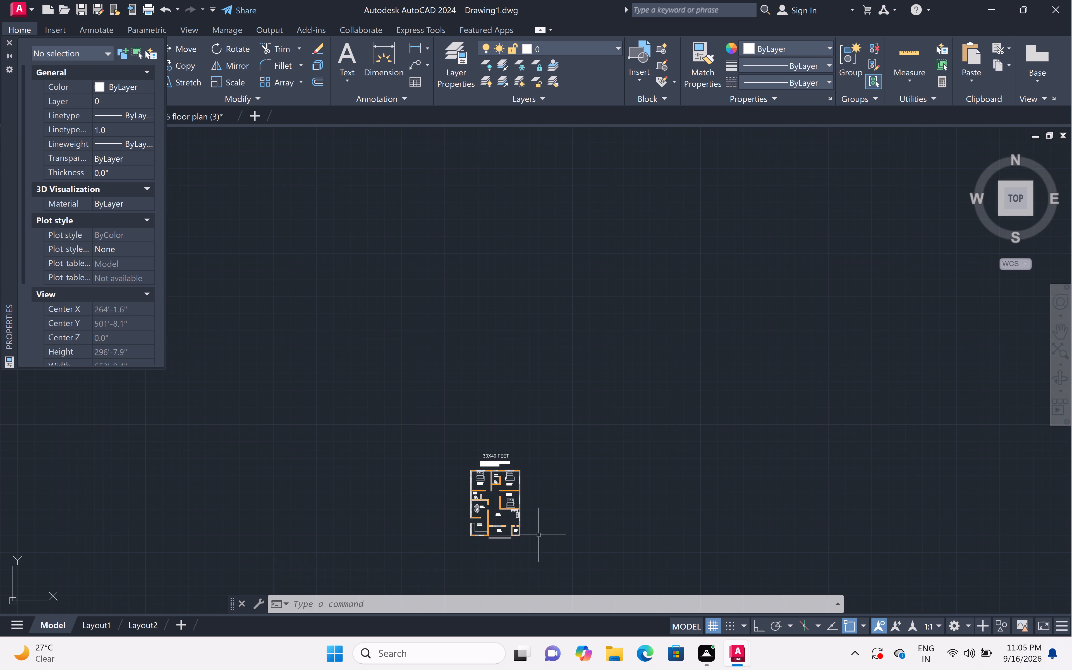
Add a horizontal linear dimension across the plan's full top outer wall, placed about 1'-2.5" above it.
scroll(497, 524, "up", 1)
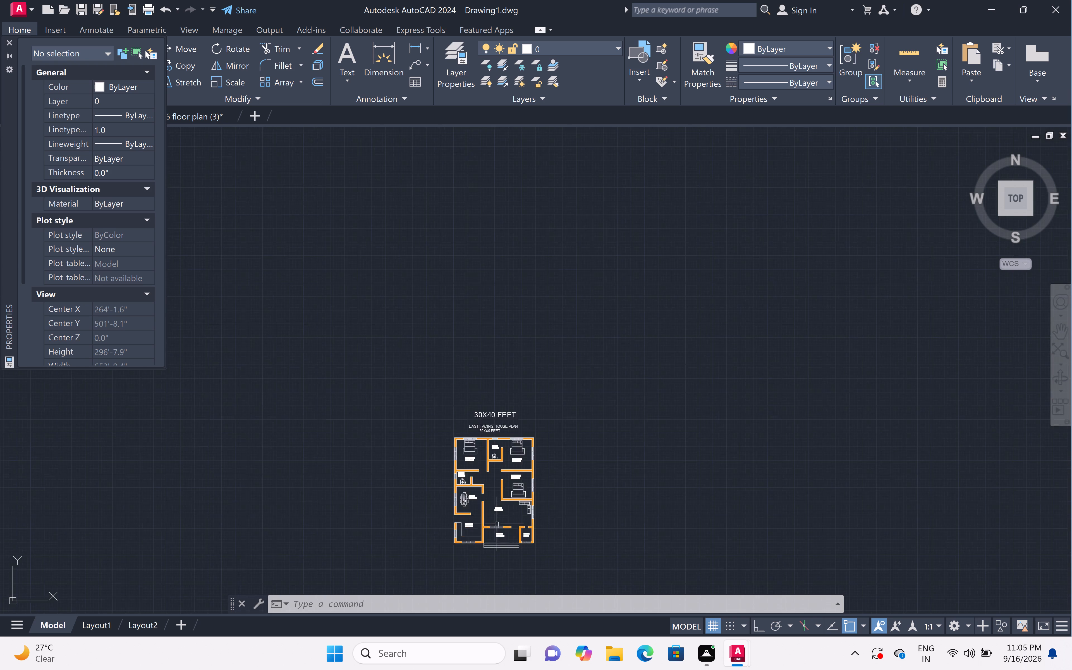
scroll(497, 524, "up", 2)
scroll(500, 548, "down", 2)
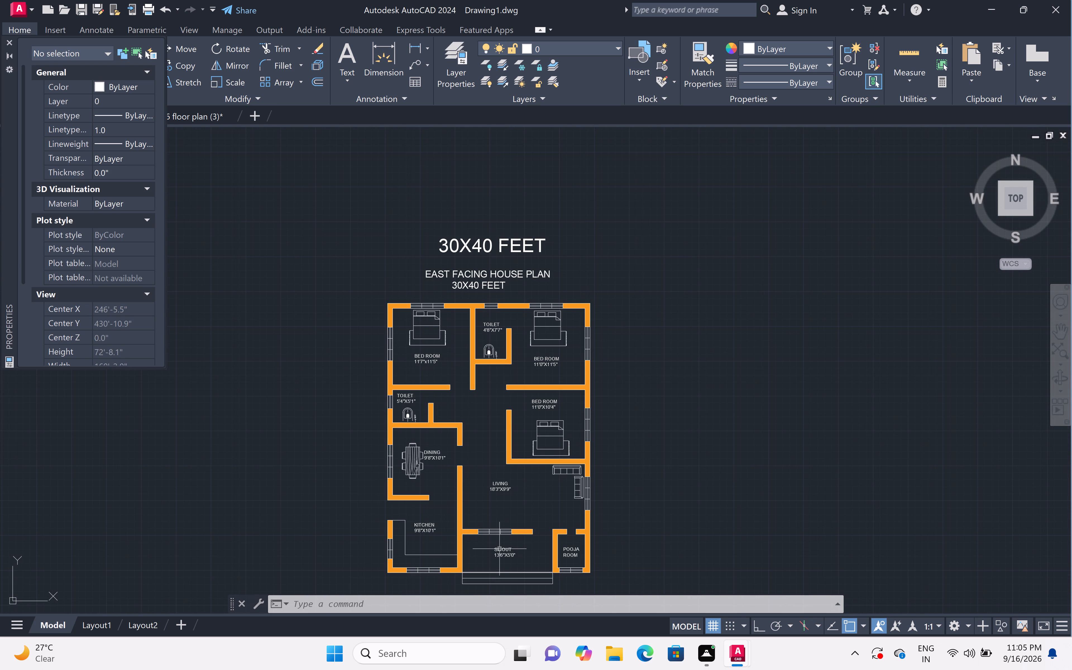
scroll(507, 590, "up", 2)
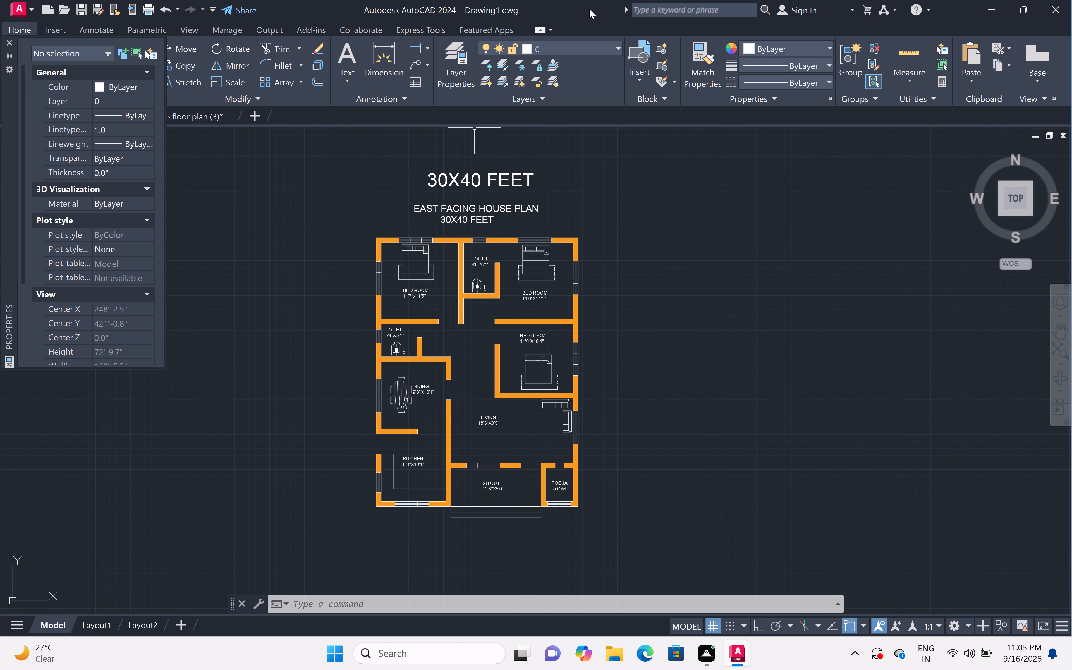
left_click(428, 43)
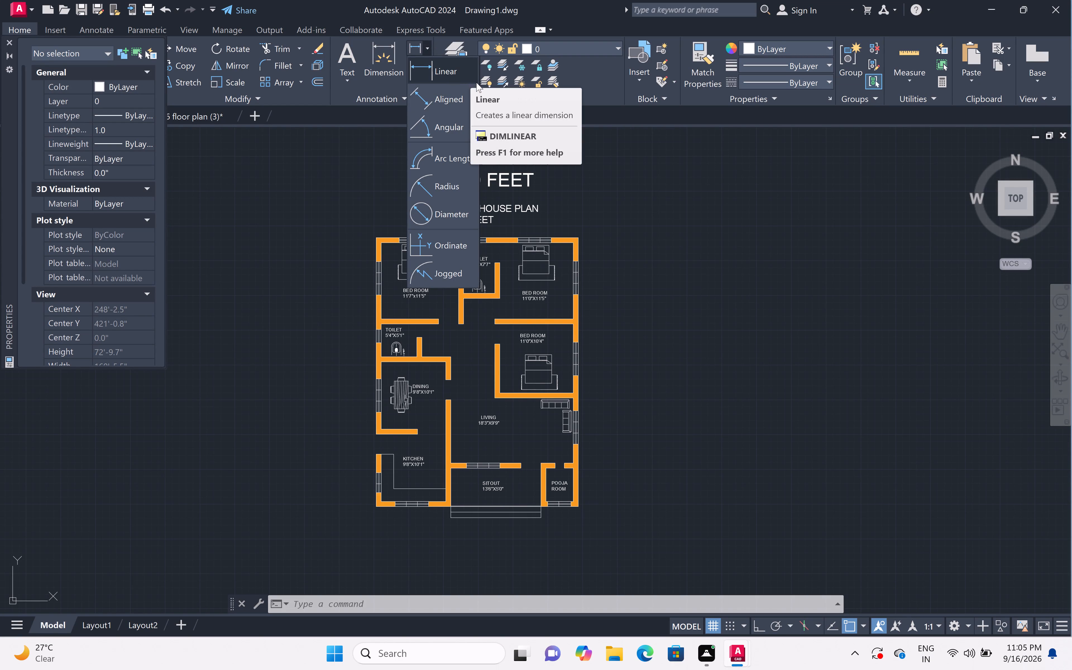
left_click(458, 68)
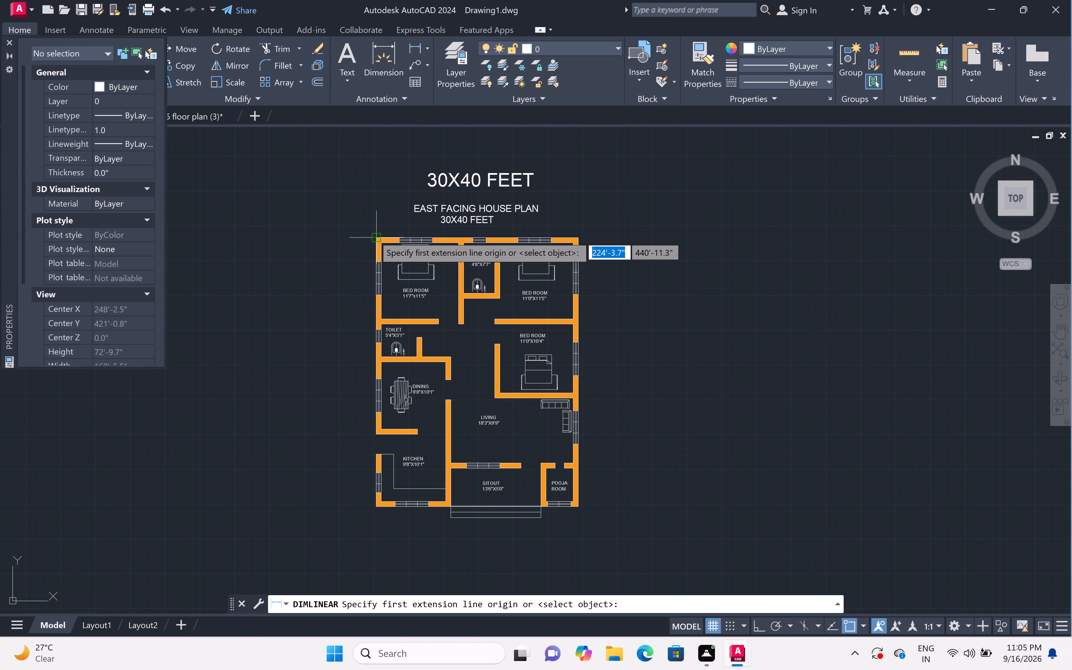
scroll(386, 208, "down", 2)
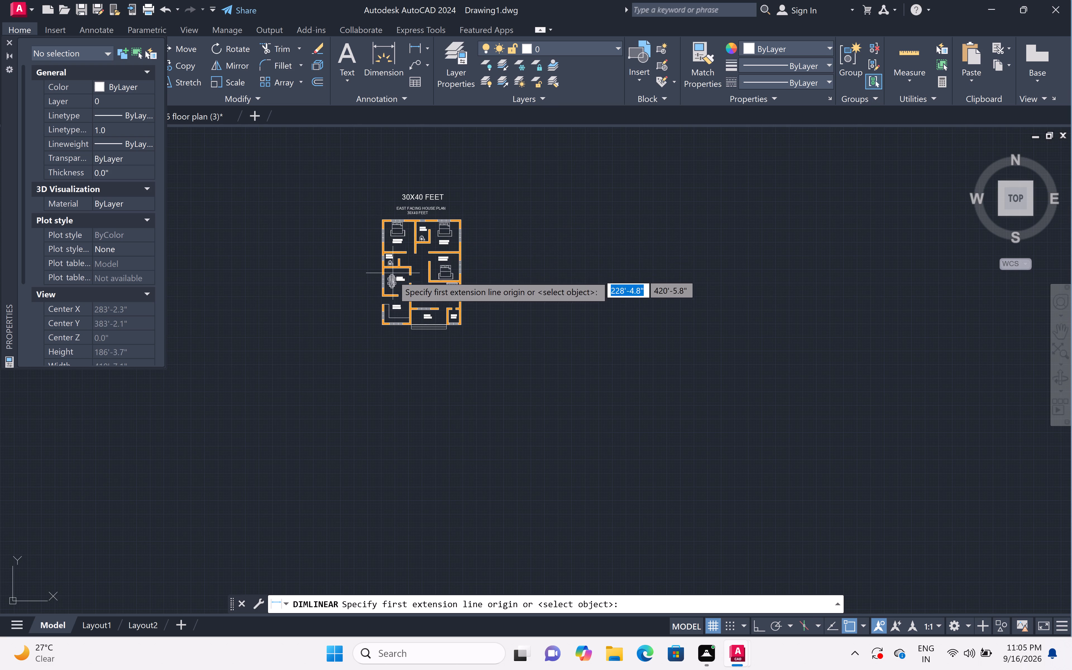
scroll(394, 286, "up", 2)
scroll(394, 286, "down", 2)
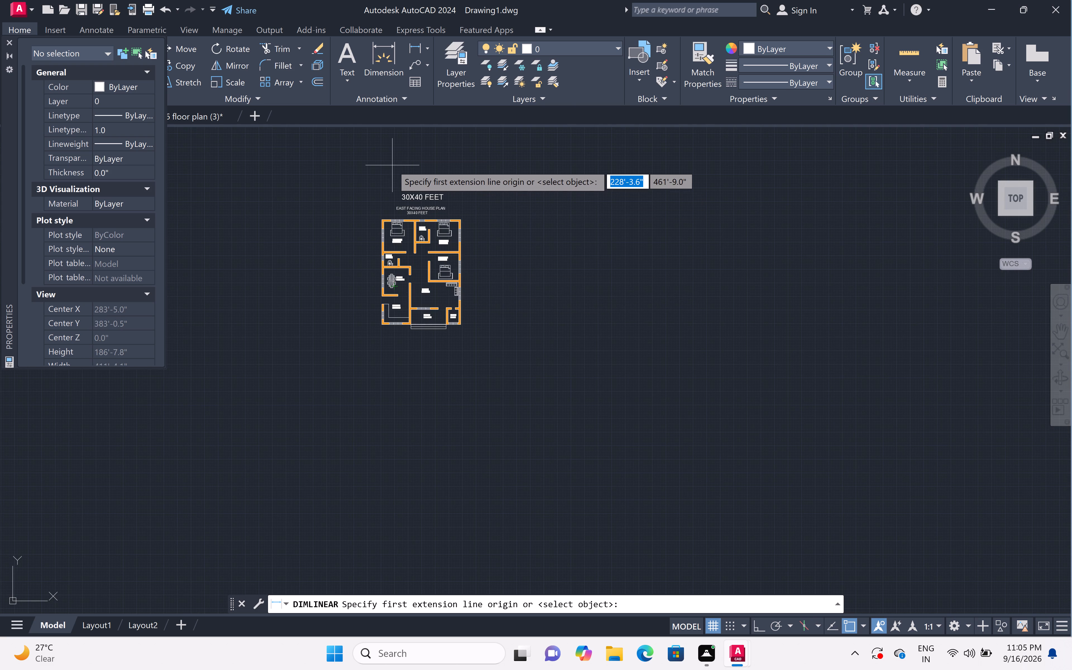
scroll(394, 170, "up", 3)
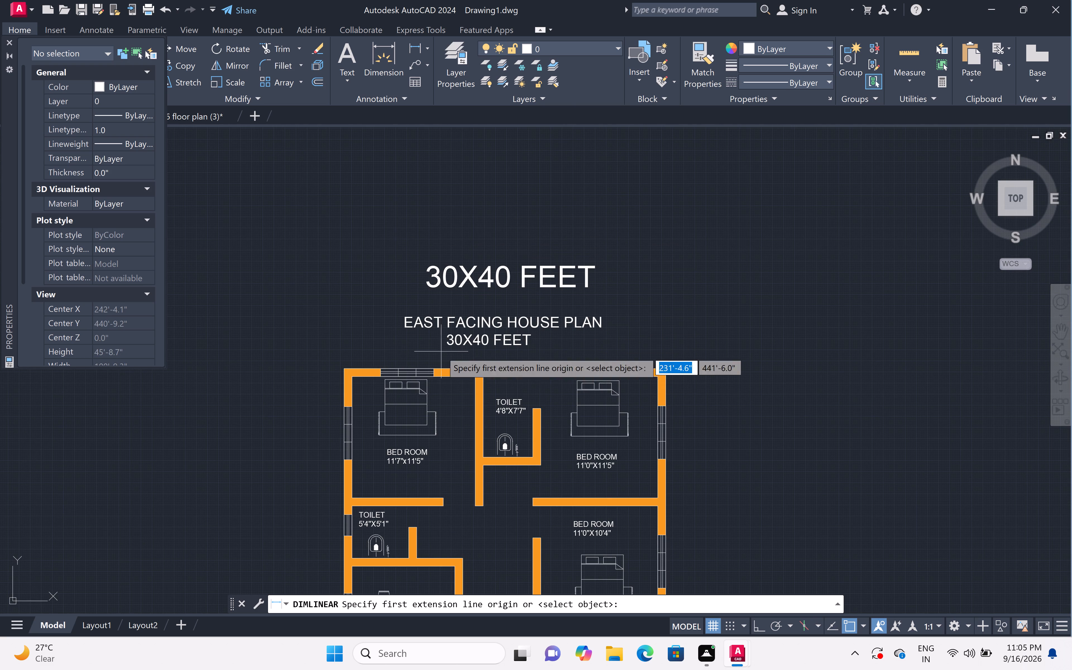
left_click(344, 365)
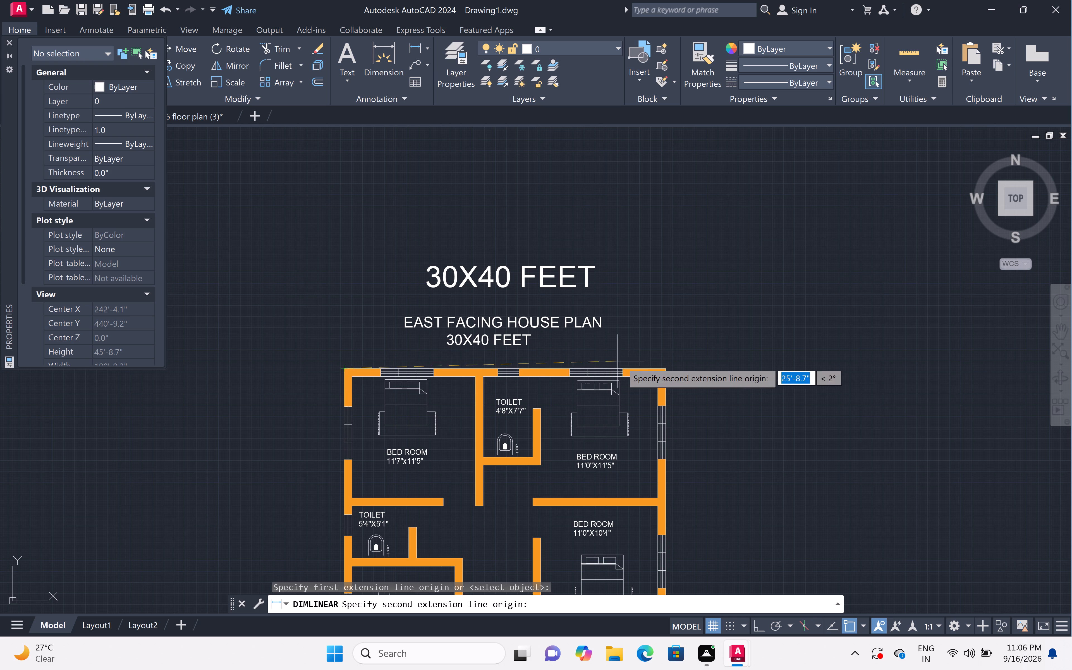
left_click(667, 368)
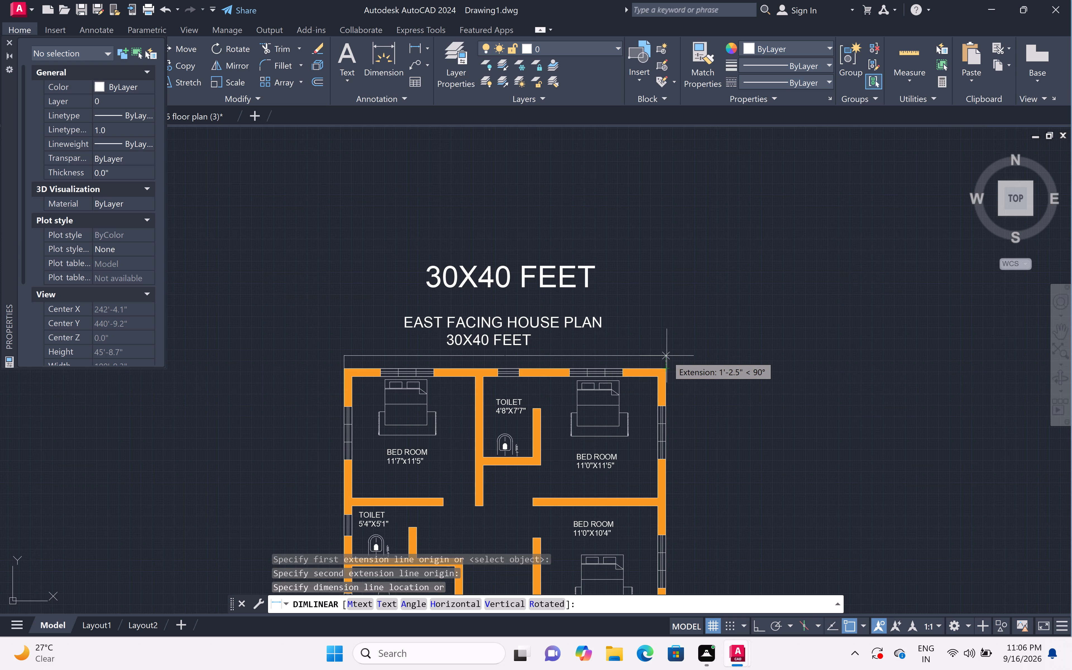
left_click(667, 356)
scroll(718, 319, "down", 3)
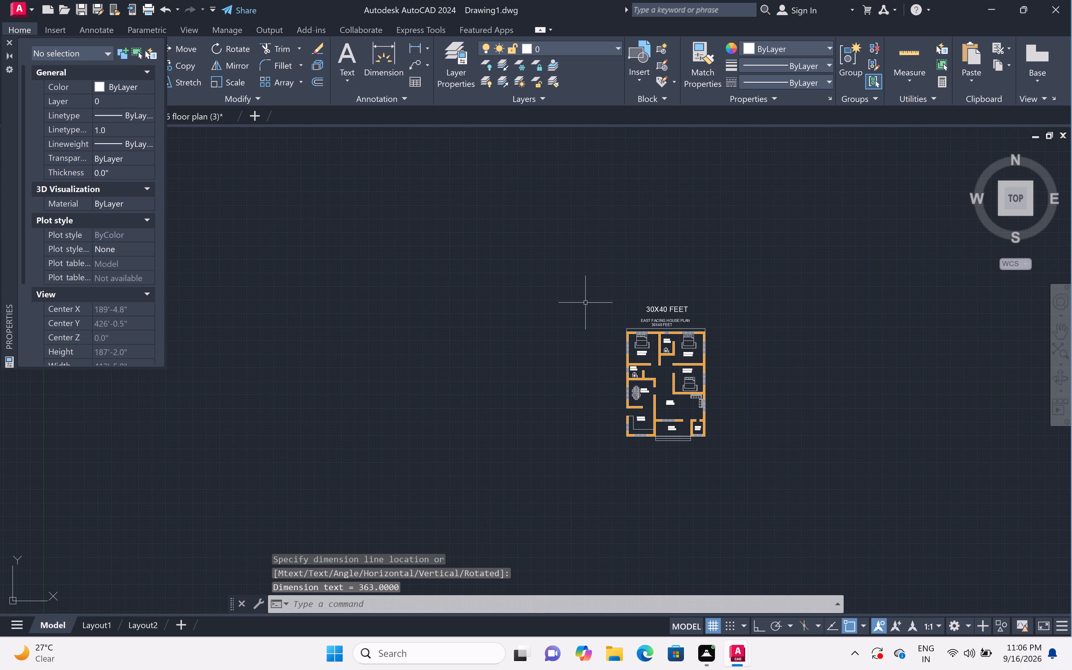
Add a vertical linear dimension along the plan's full left outer wall, from top corner to bottom corner, placed just outside it.
left_click(427, 48)
left_click(438, 60)
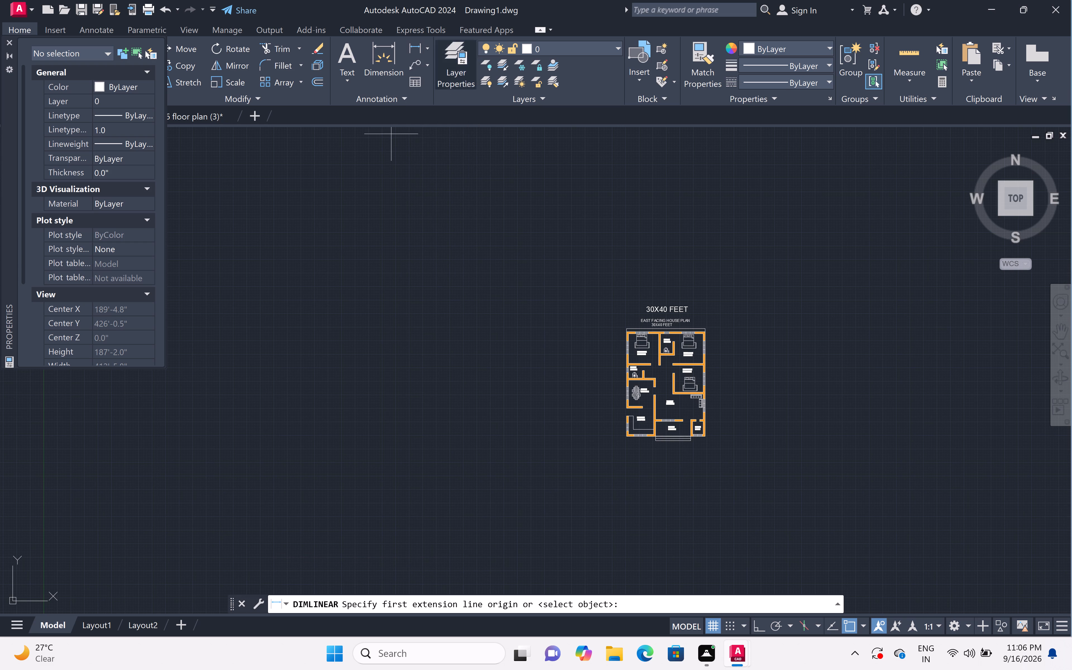
scroll(749, 391, "up", 2)
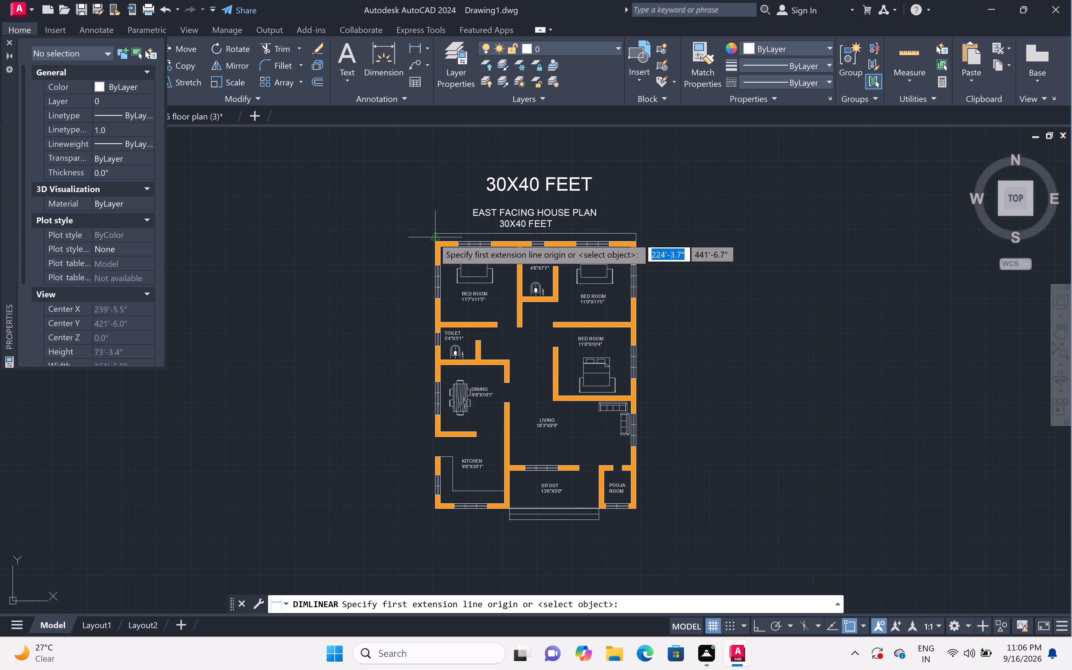
scroll(434, 252, "up", 3)
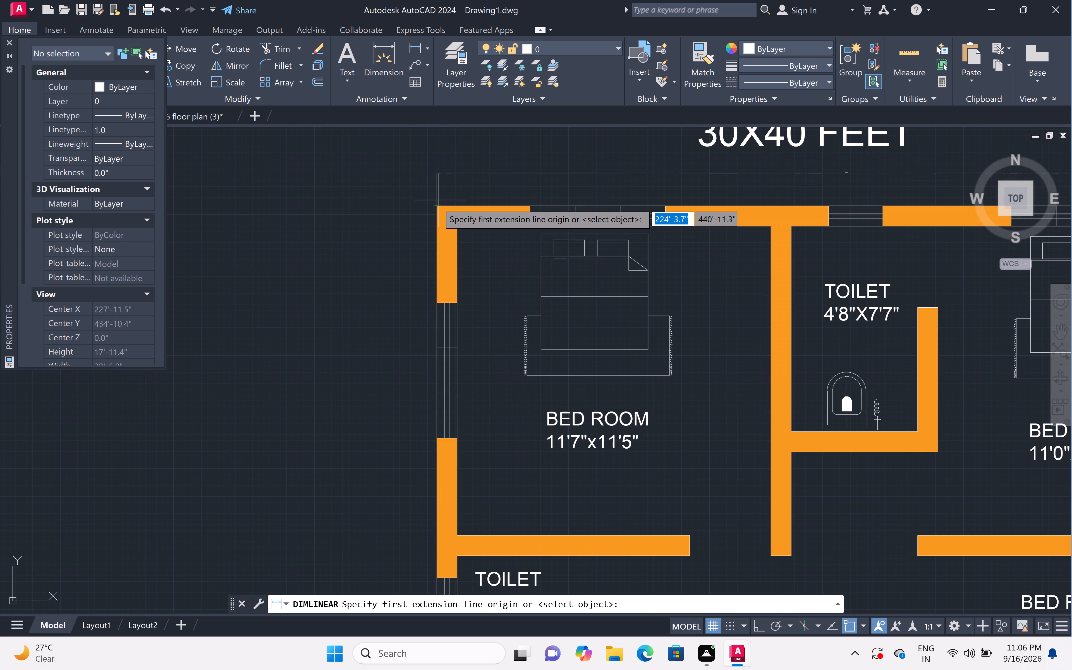
left_click(436, 207)
scroll(286, 298, "down", 5)
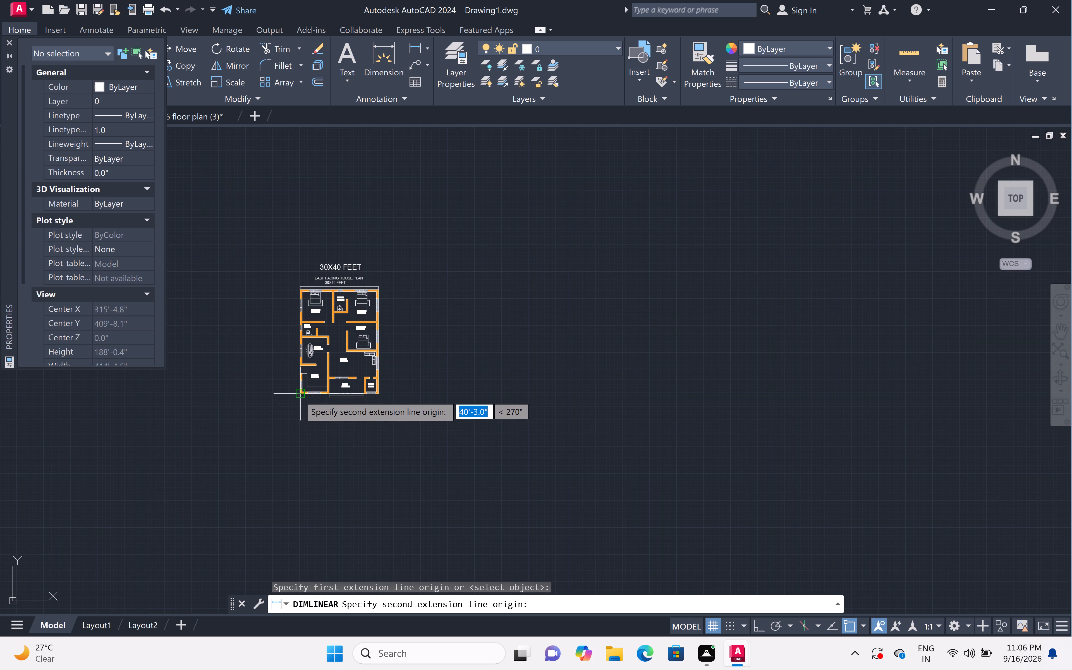
scroll(299, 395, "up", 4)
left_click(311, 383)
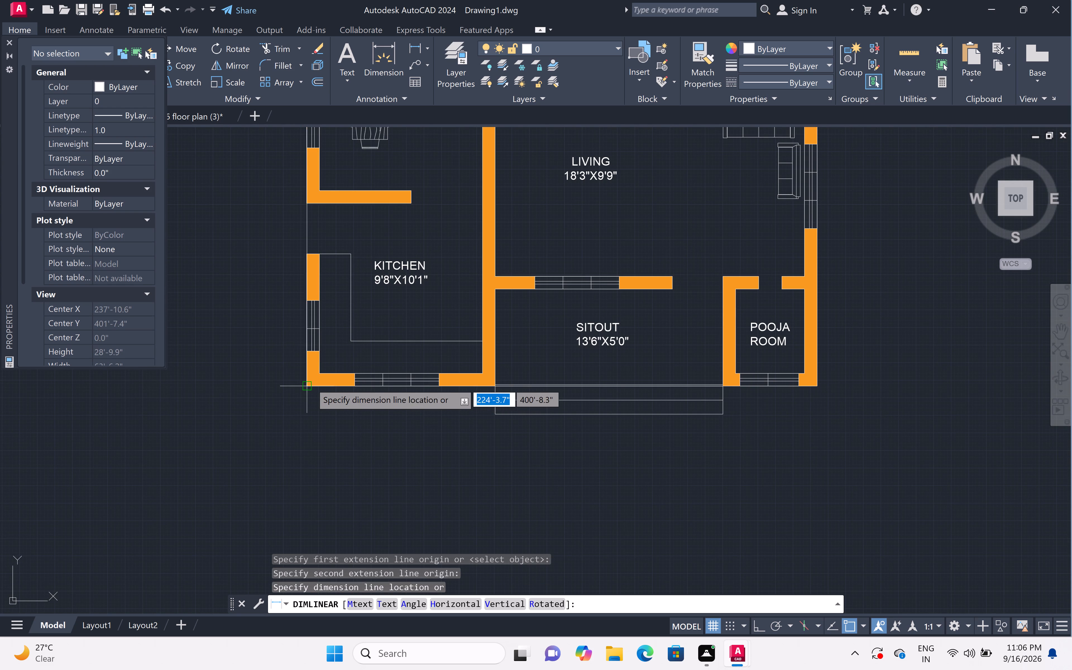
left_click(269, 384)
scroll(269, 384, "down", 3)
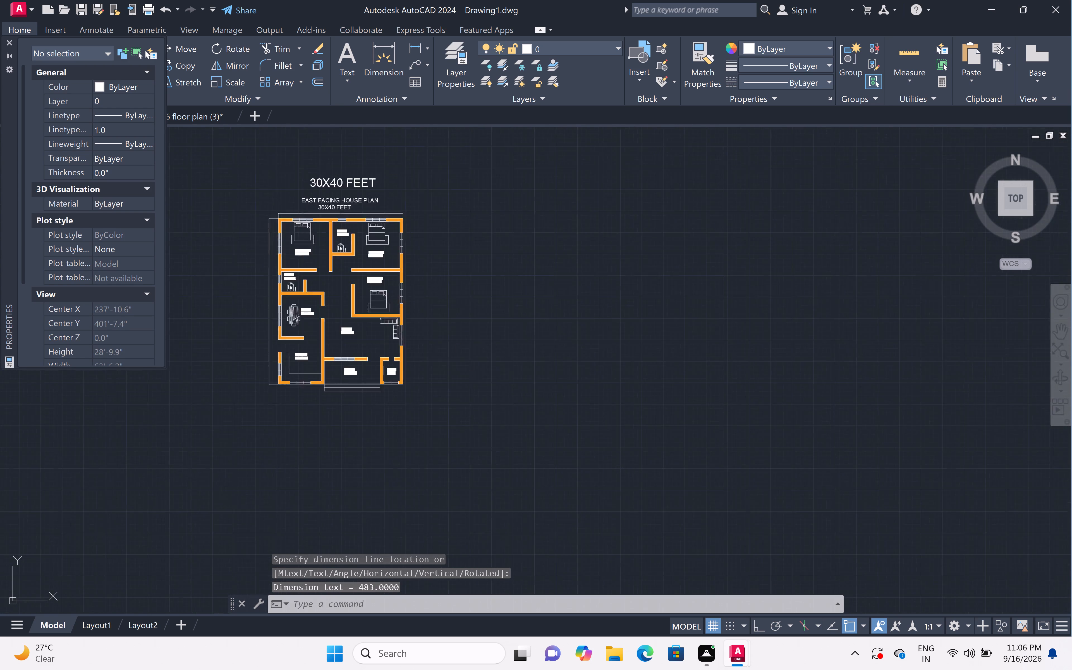
scroll(269, 384, "down", 1)
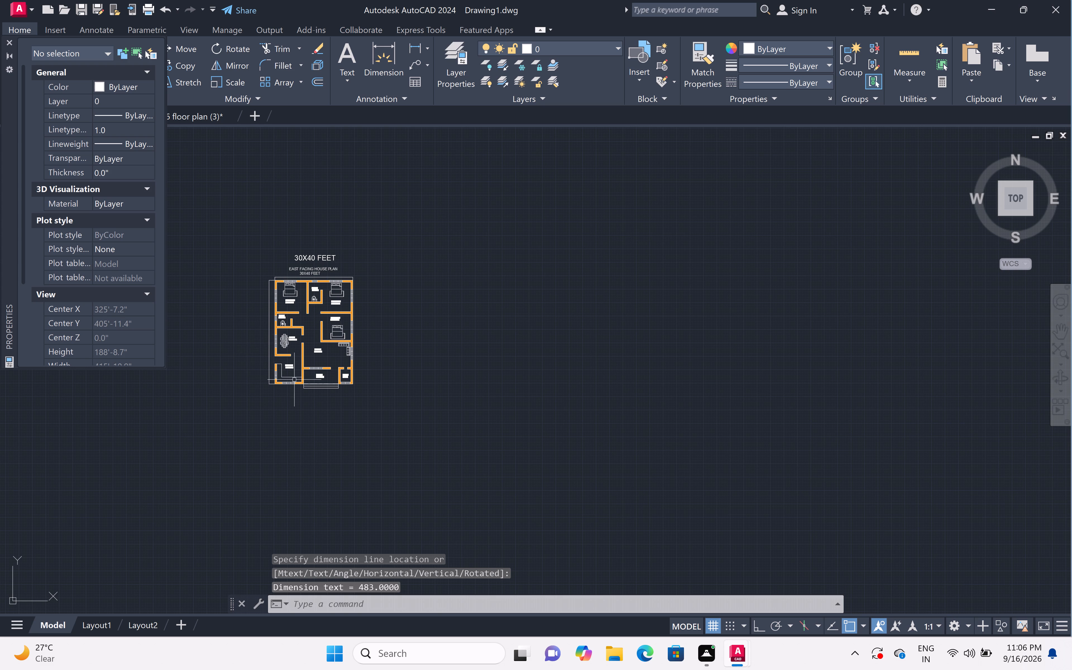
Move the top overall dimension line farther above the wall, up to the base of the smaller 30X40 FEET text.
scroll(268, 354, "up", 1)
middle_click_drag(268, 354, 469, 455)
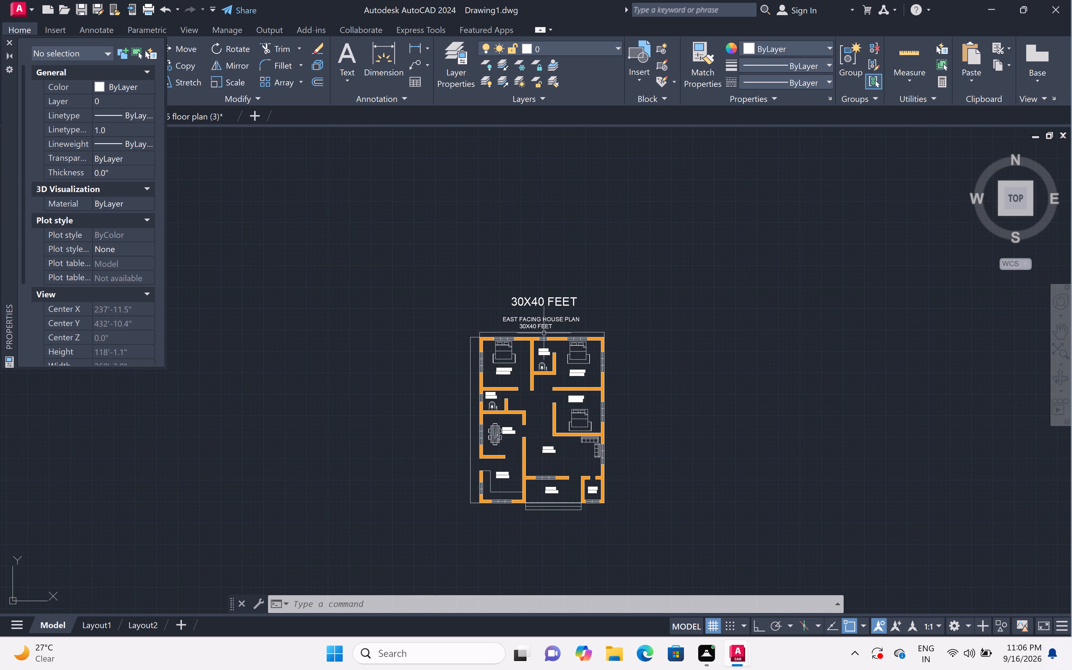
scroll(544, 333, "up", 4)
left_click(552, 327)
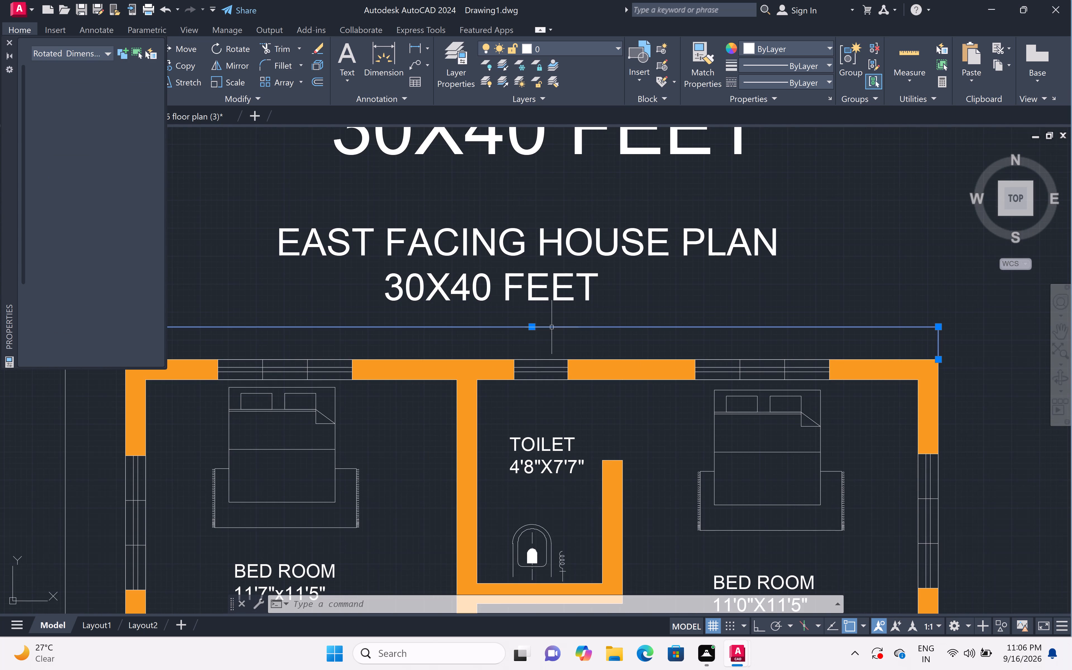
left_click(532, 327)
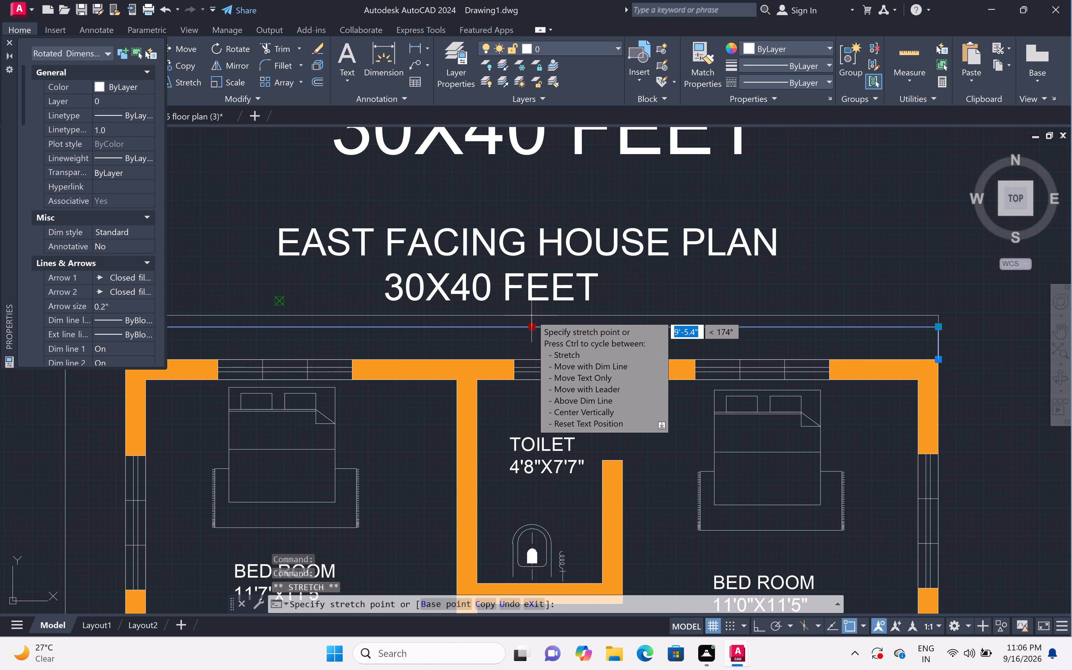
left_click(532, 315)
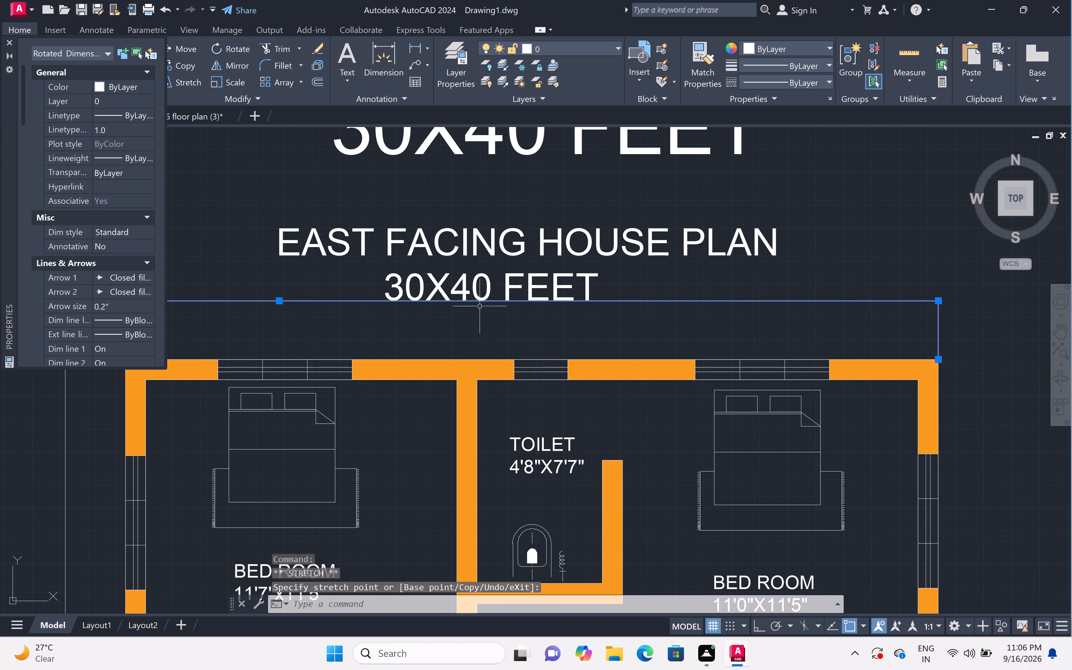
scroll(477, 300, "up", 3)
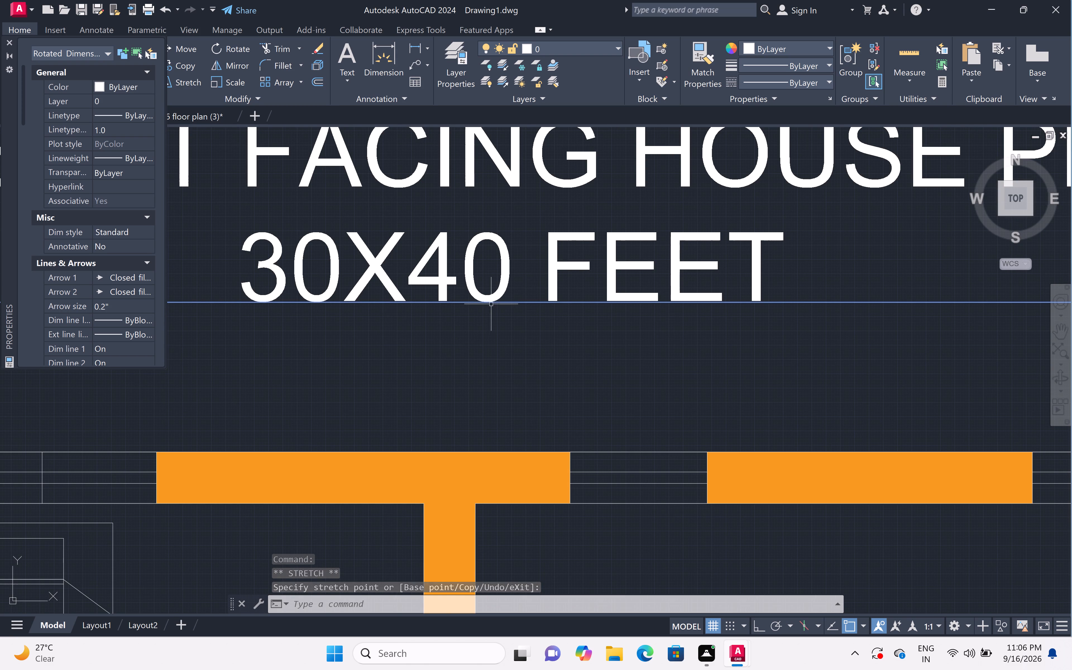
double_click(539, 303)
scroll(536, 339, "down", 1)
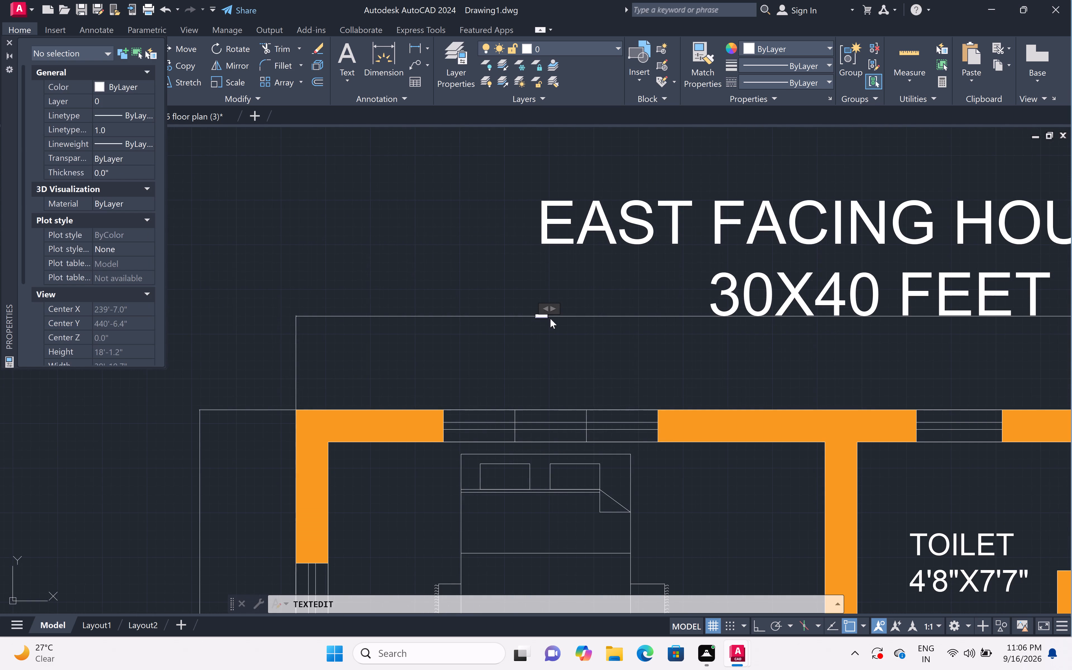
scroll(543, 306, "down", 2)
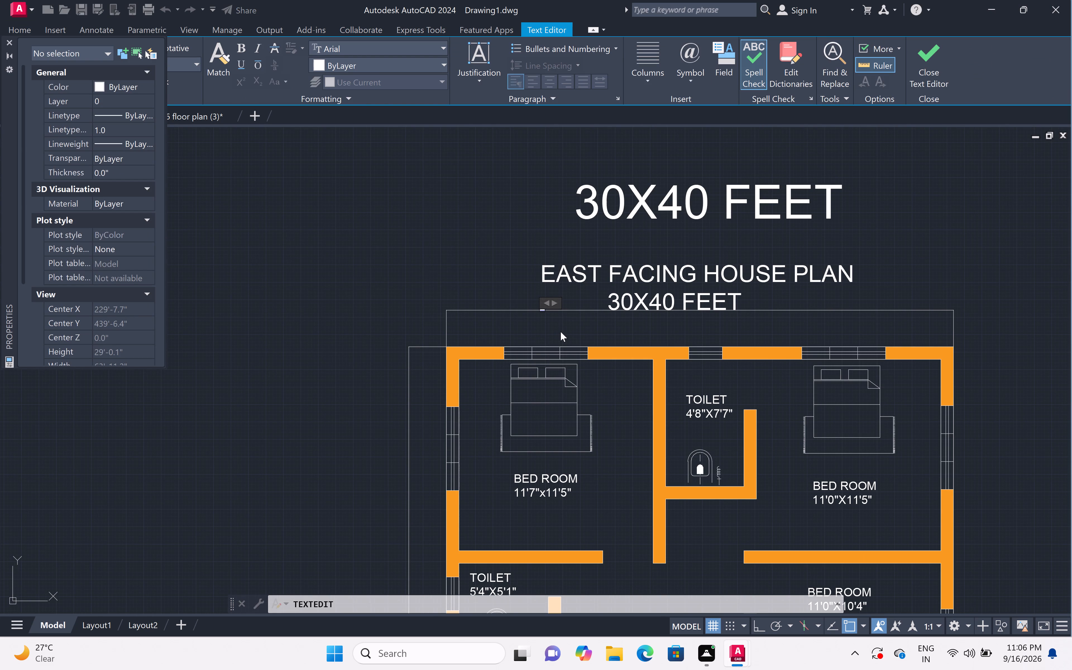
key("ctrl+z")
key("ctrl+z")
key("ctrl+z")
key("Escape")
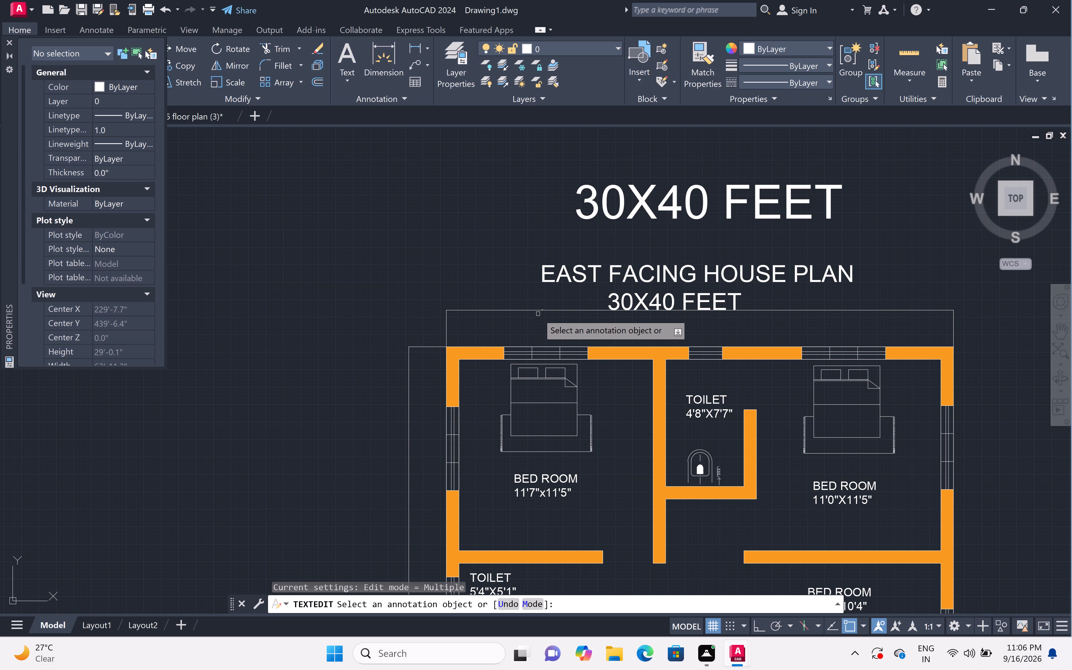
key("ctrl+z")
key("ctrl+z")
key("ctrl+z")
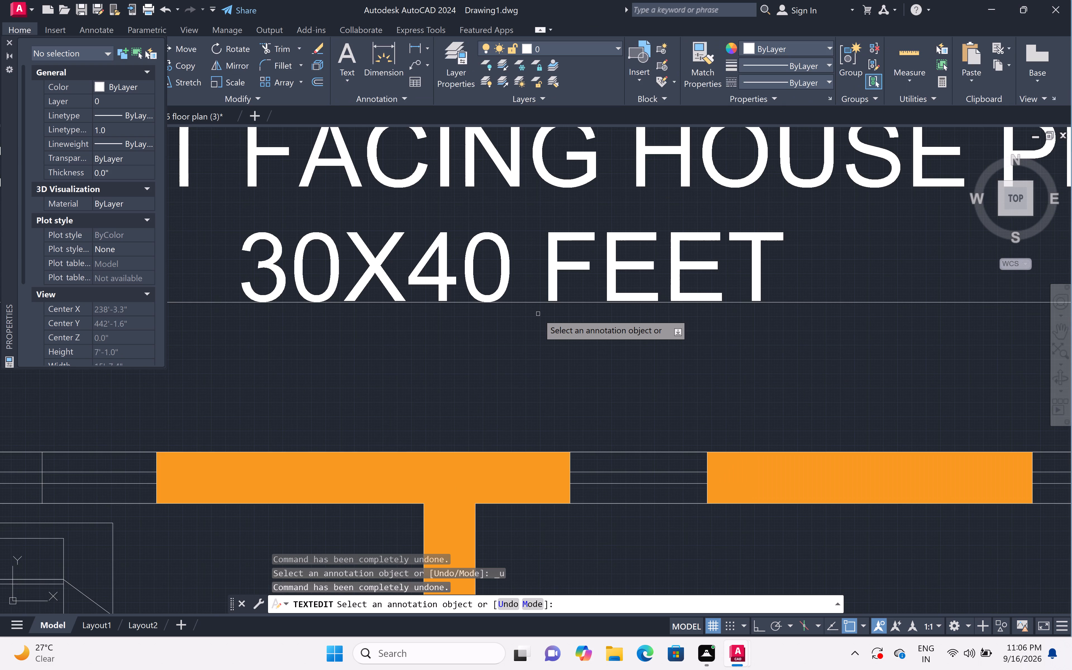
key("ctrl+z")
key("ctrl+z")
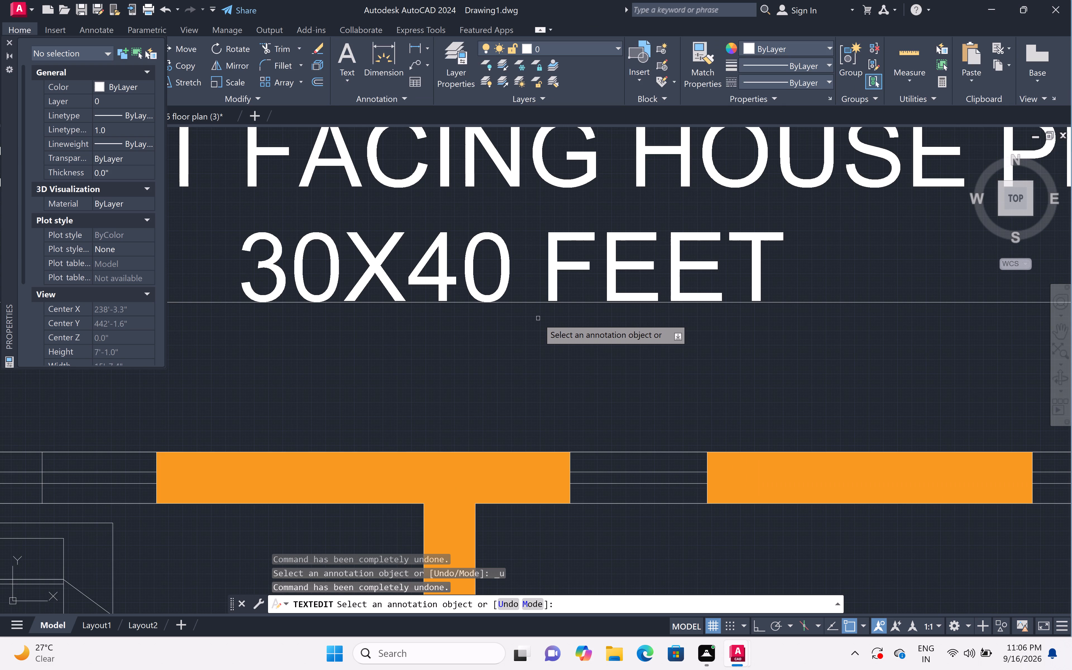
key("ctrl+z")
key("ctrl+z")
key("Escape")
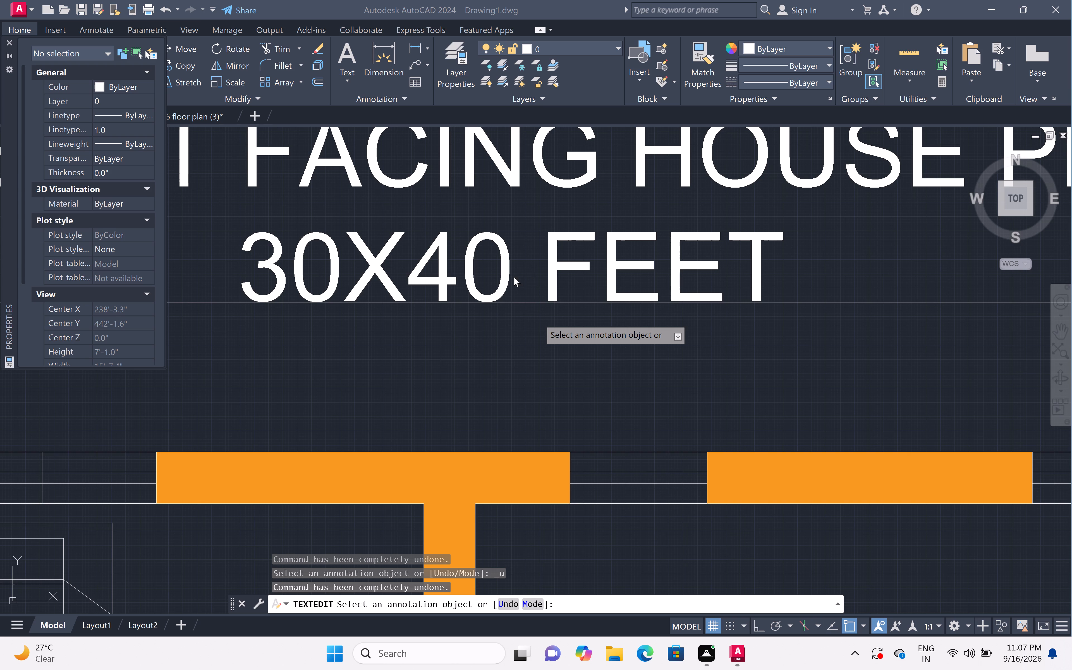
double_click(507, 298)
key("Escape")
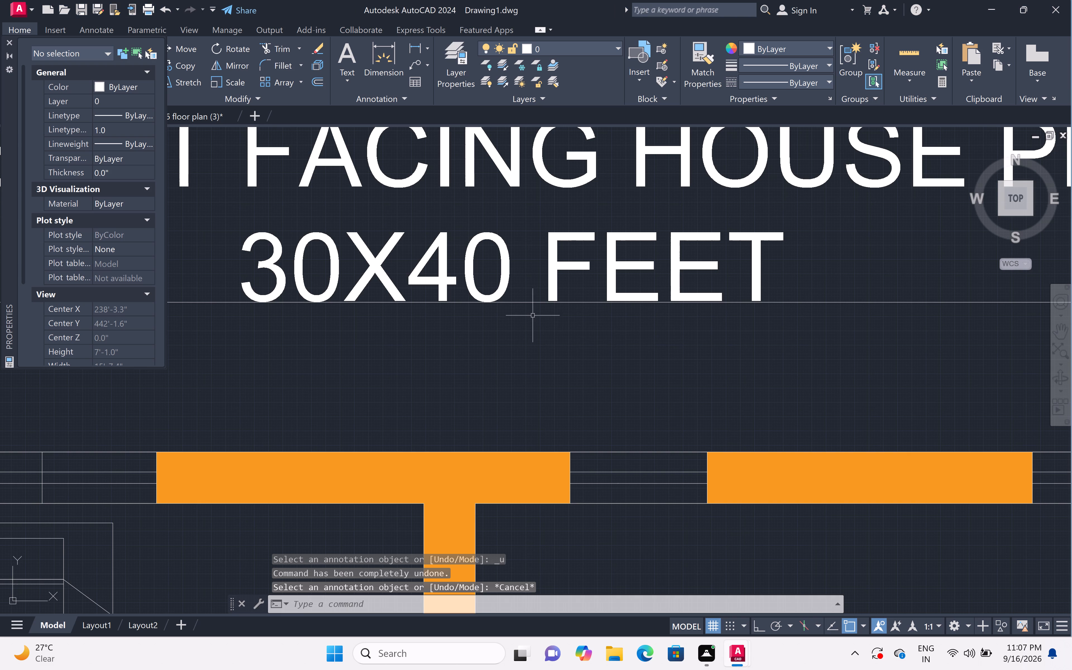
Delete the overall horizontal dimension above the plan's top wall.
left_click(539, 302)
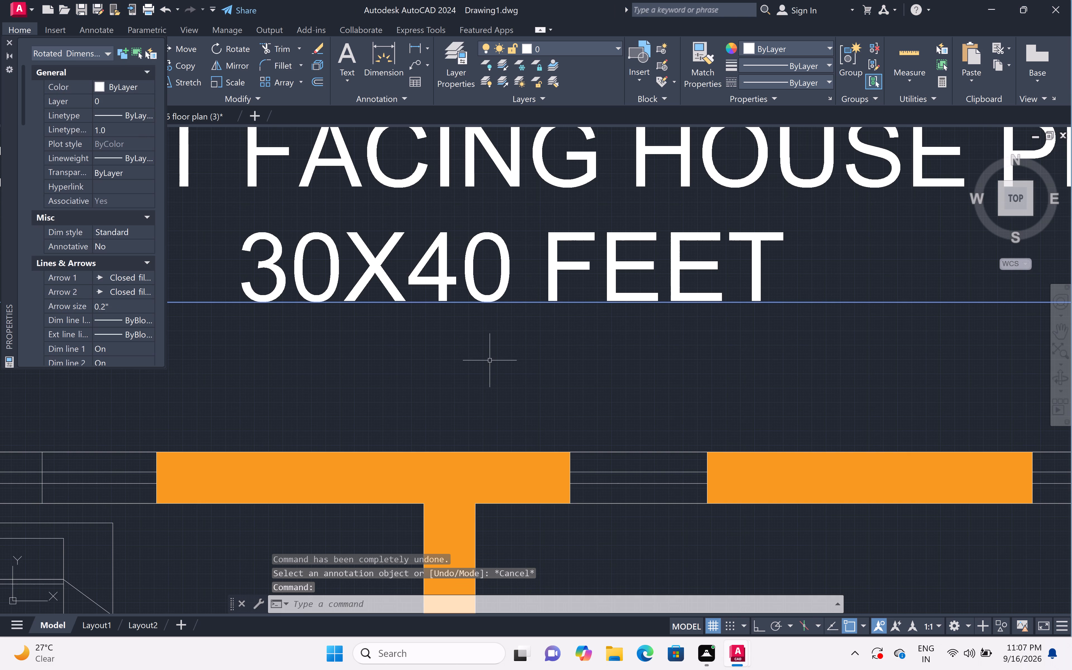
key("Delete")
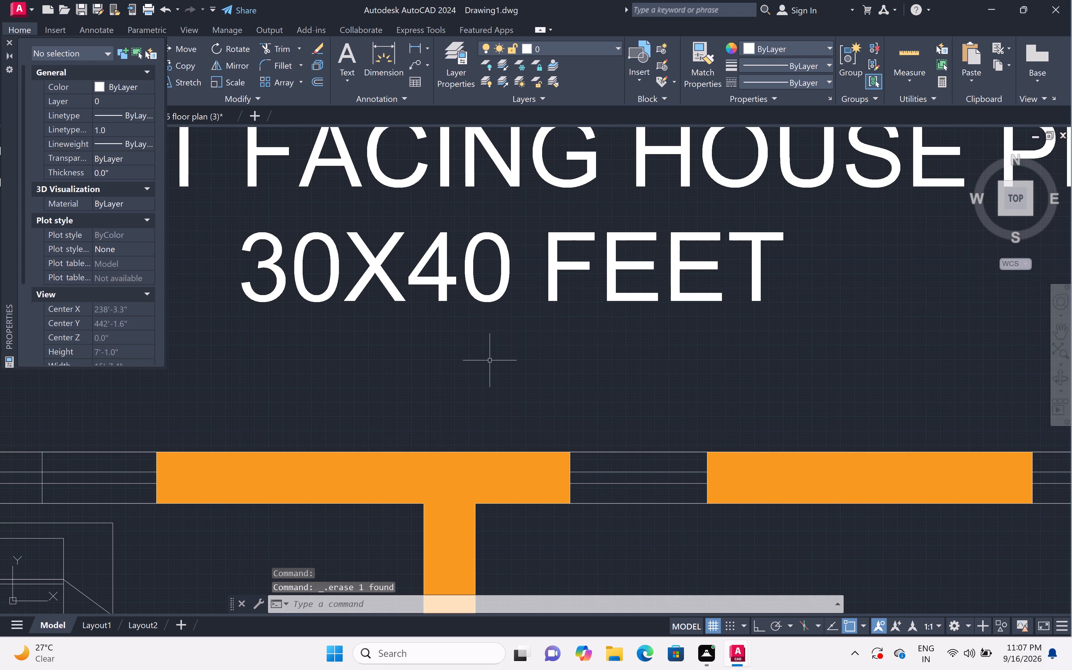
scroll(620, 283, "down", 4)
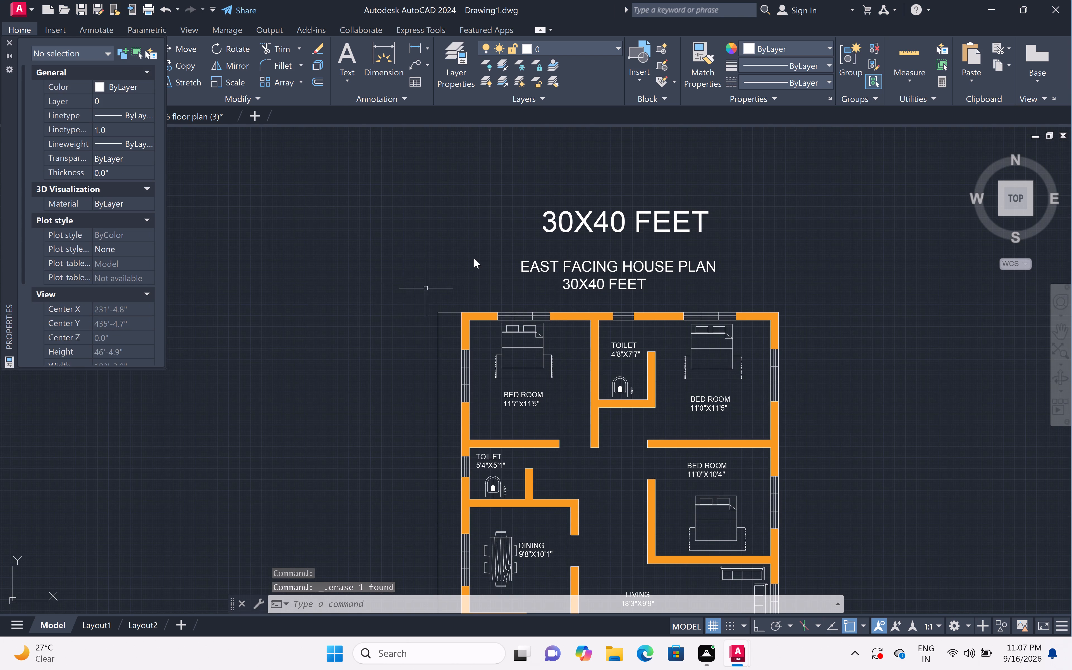
Add a horizontal linear dimension across the plan's full top outer wall, corner to corner, placed about 1'-3.2" above it.
left_click(9, 44)
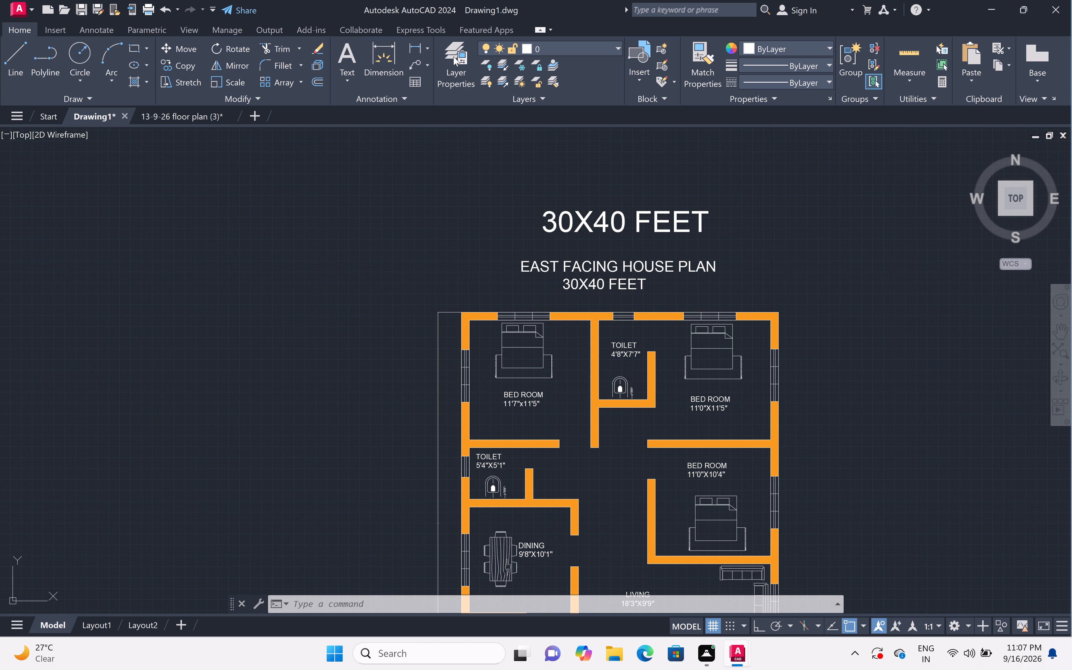
double_click(425, 43)
left_click(425, 48)
left_click(440, 67)
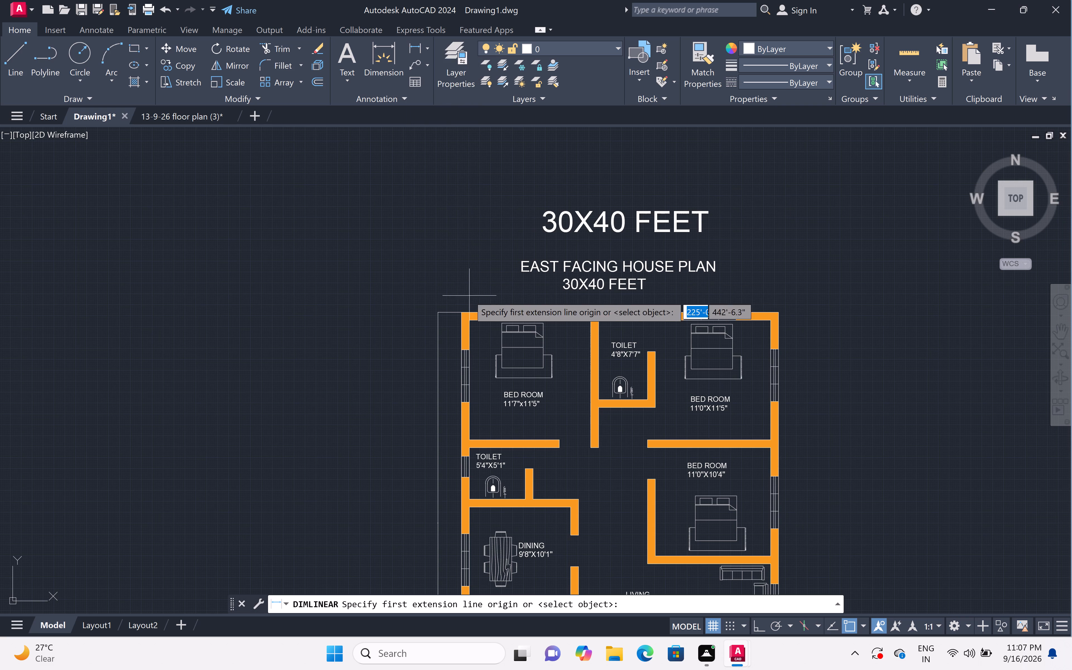
left_click(460, 311)
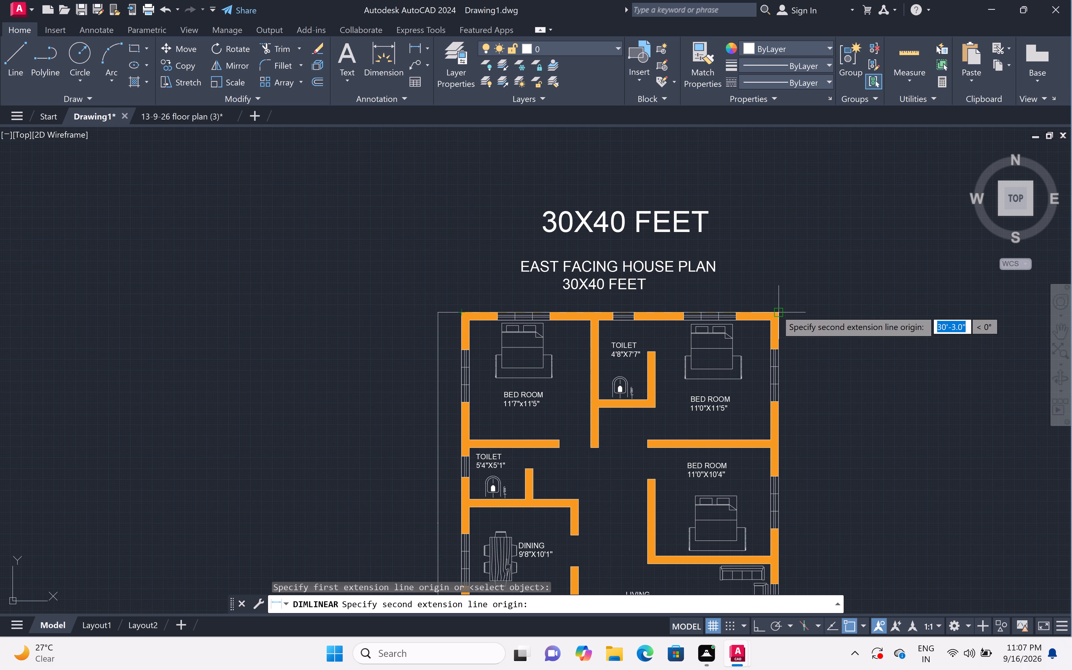
left_click(777, 310)
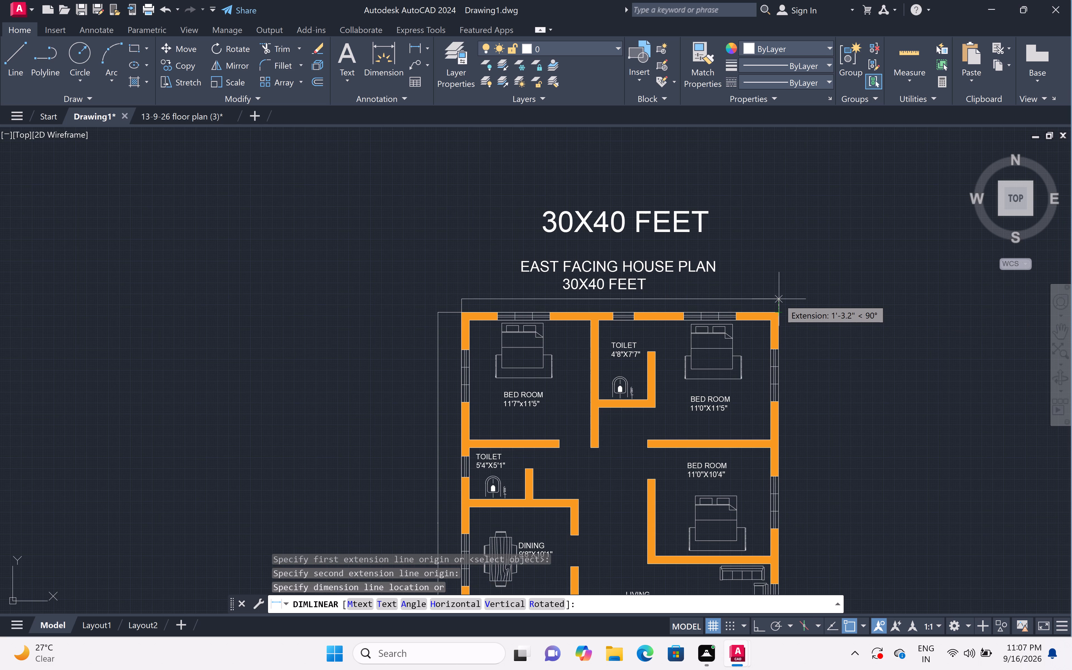
double_click(779, 299)
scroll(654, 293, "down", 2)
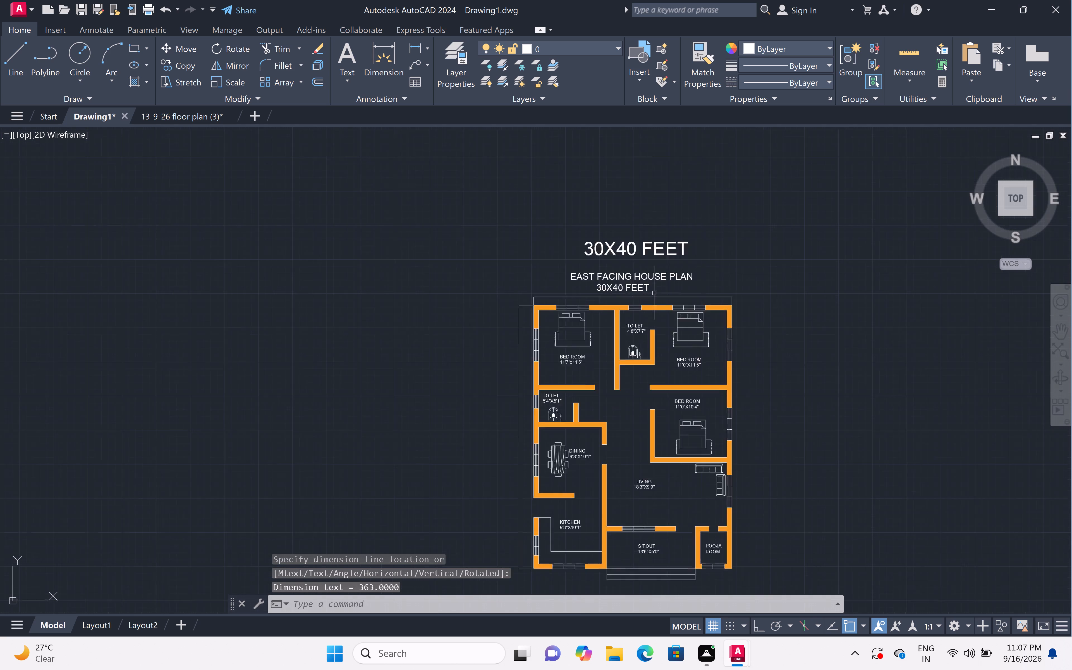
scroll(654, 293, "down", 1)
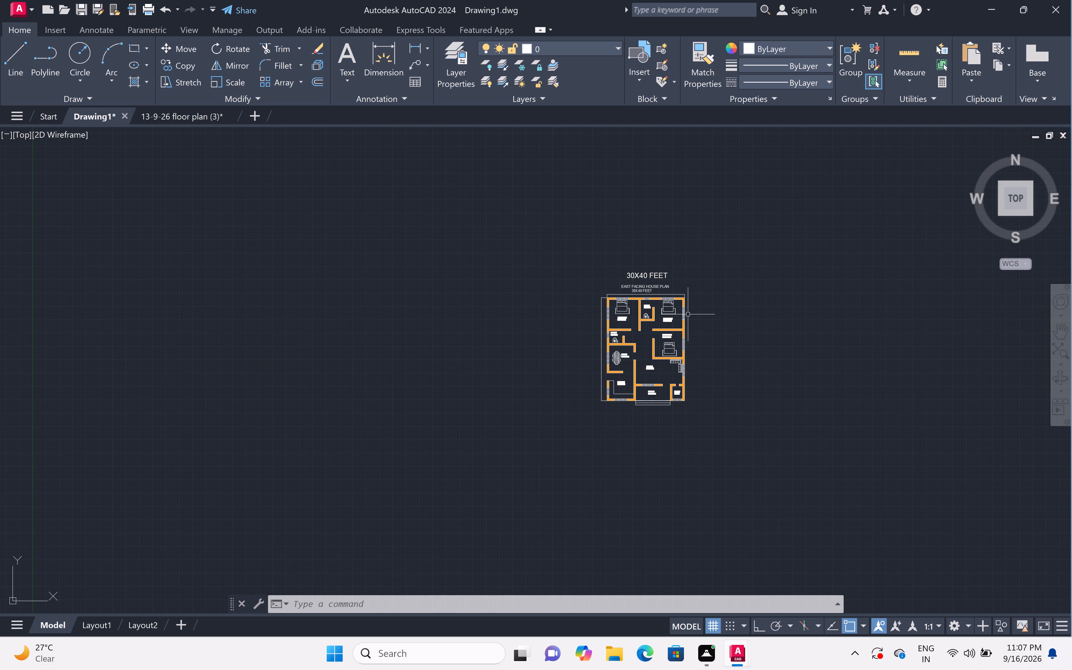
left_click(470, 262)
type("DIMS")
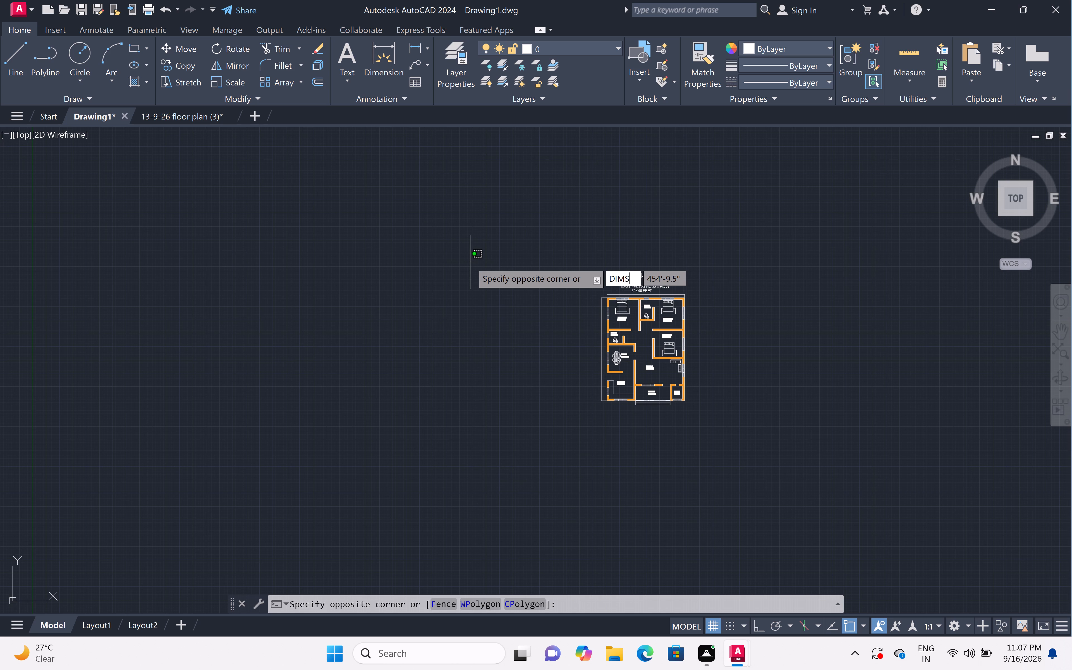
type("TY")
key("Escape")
Modify the Standard dimension style's primary units to Engineering format with 0'-0.0" precision.
type("DIM")
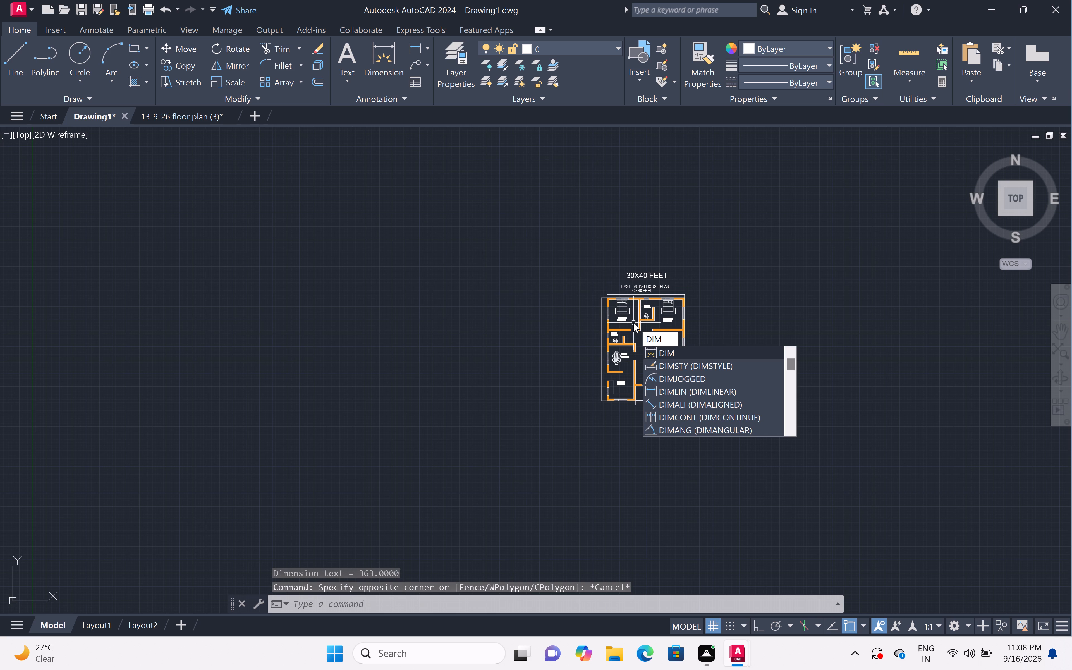
left_click(683, 365)
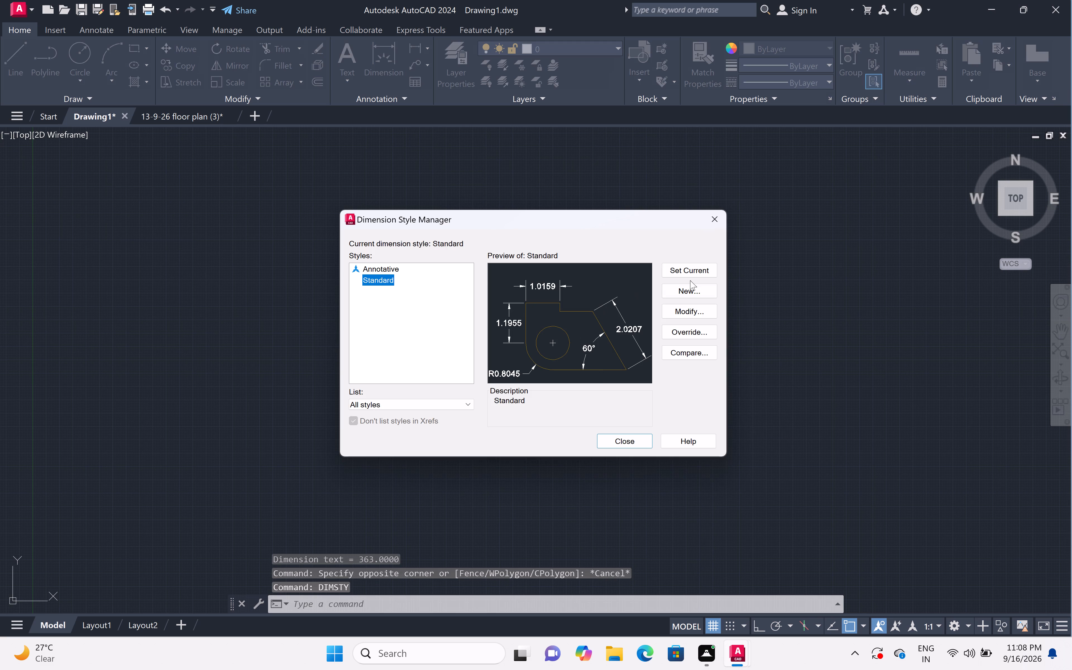
left_click(691, 315)
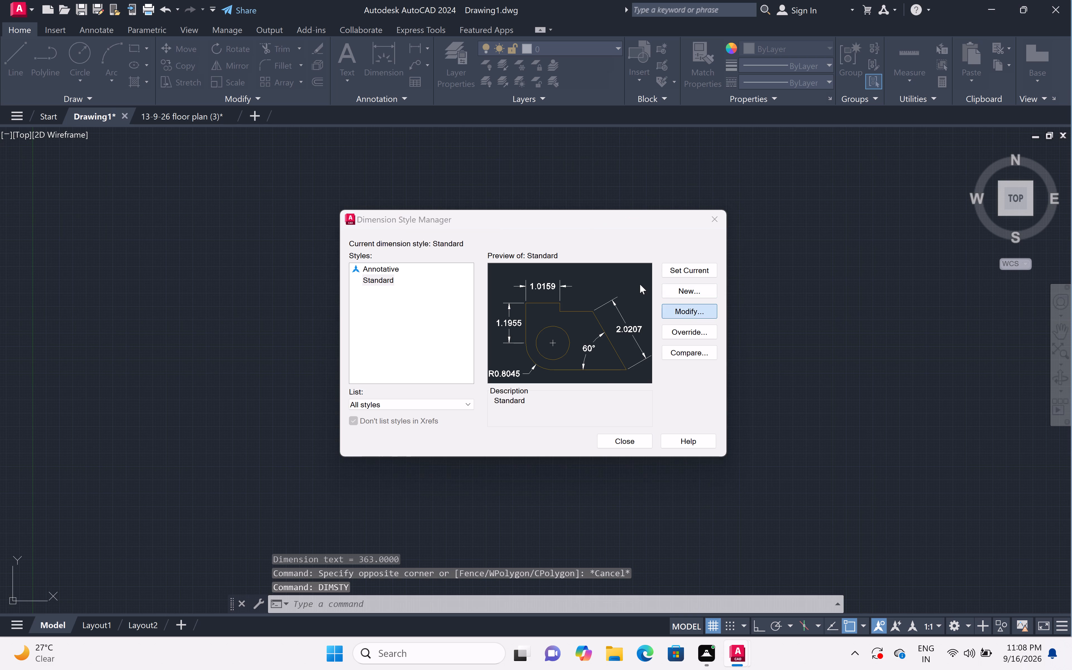
left_click(505, 175)
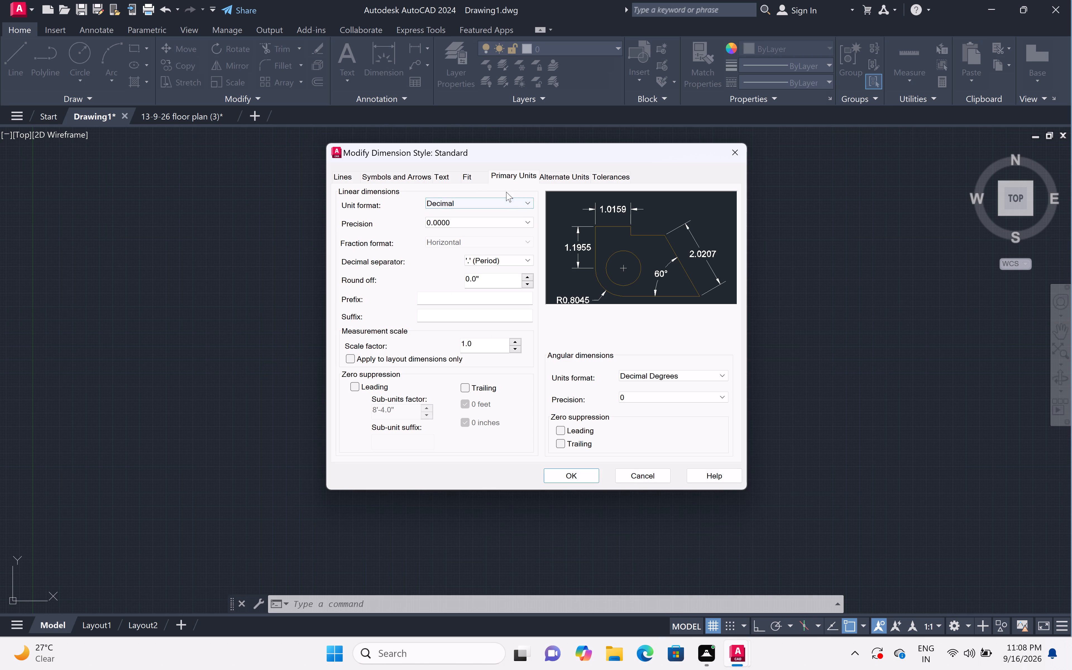
left_click(529, 200)
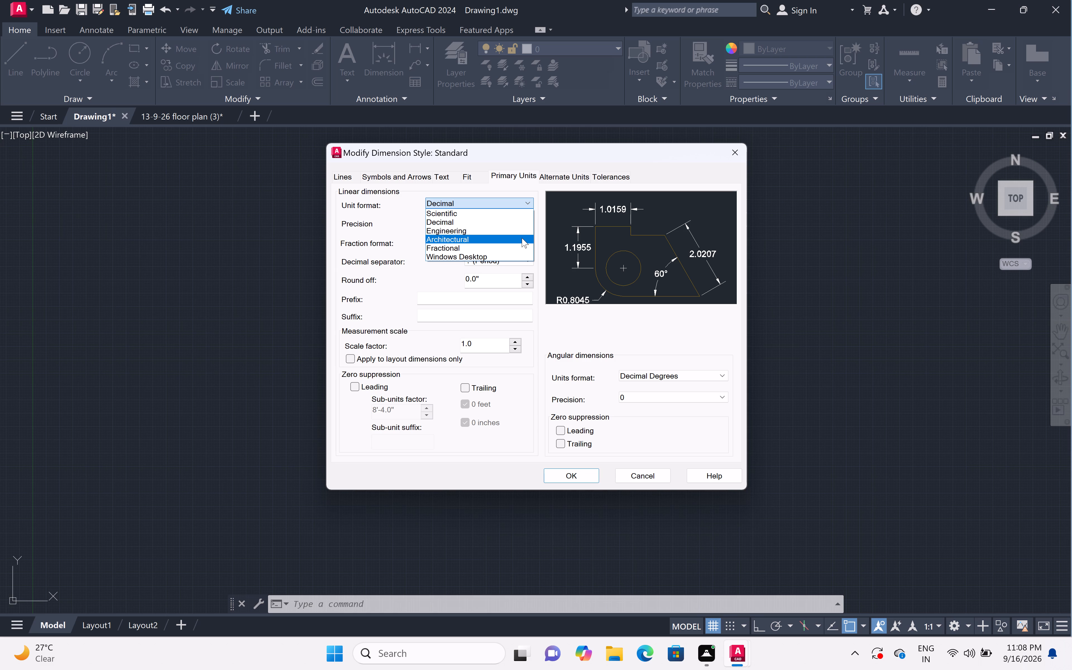
left_click(524, 226)
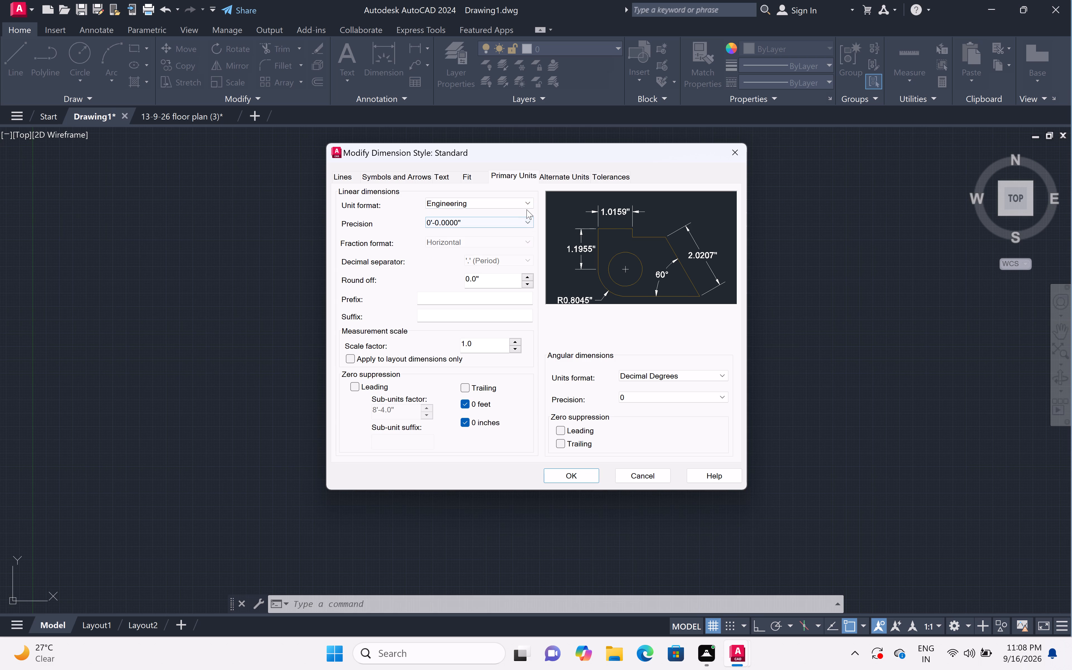
left_click(527, 222)
left_click(513, 244)
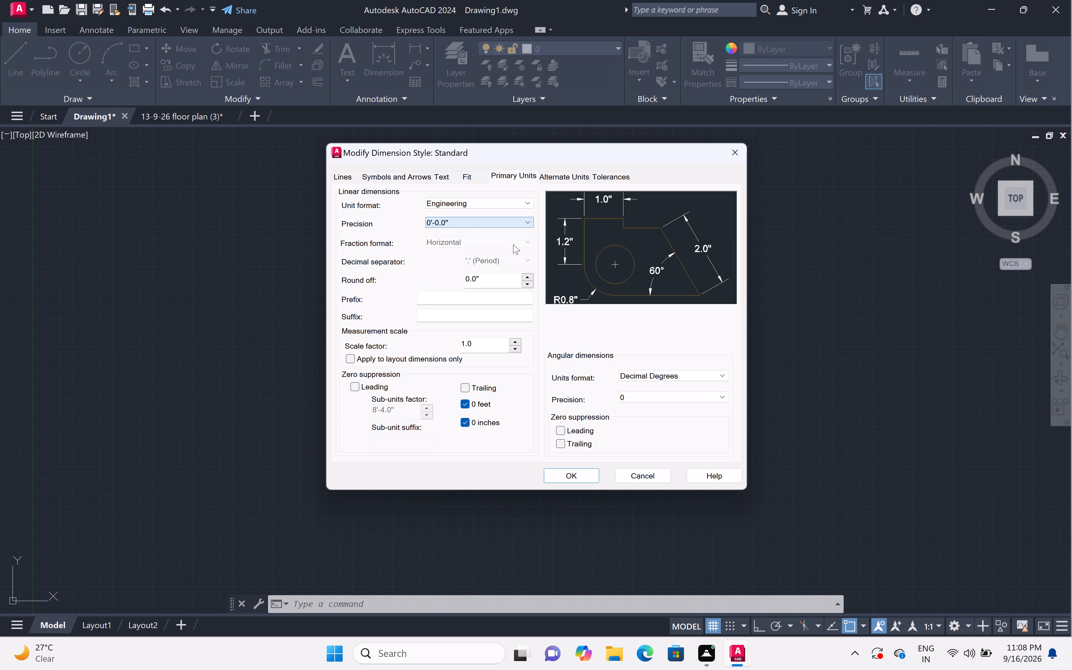
scroll(552, 263, "down", 2)
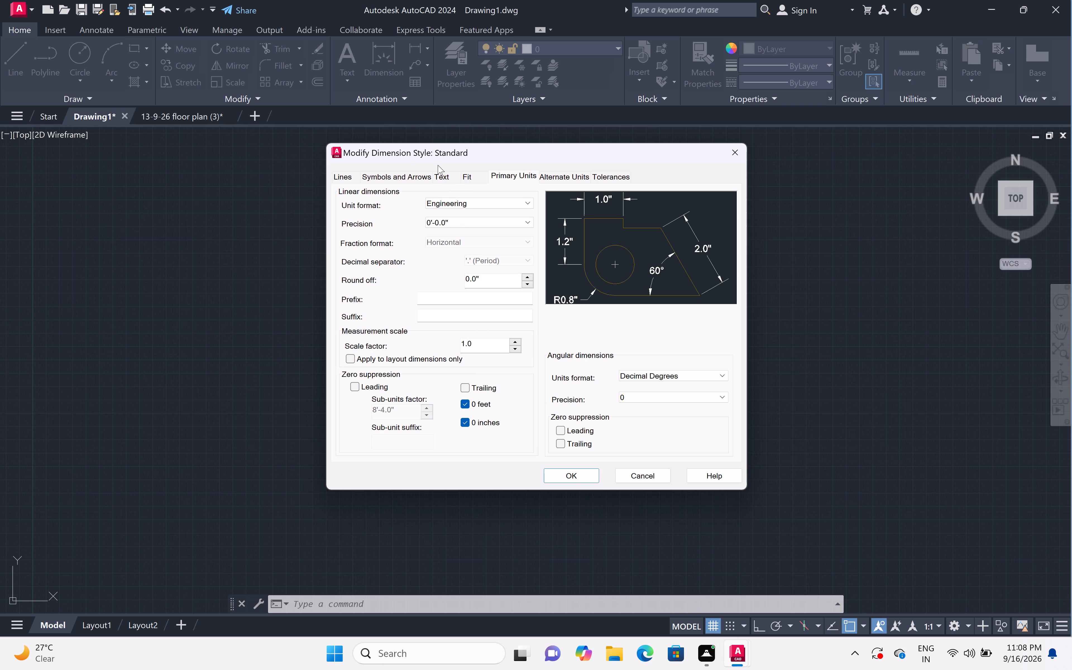
Set the Standard dimension style's text height to 6", apply the changes and make the style current.
left_click(435, 173)
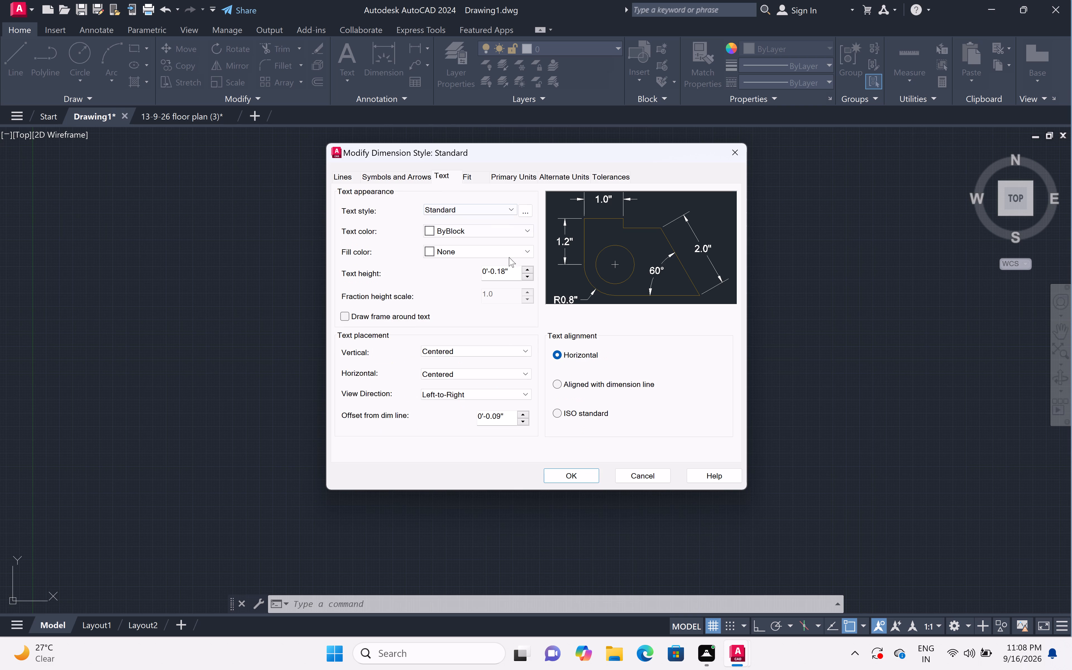
left_click(509, 267)
key("BackSpace")
key("BackSpace")
key("BackSpace")
key("BackSpace")
key("BackSpace")
key("BackSpace")
key("BackSpace")
key("BackSpace")
key("BackSpace")
key("BackSpace")
type("6\"")
left_click(578, 478)
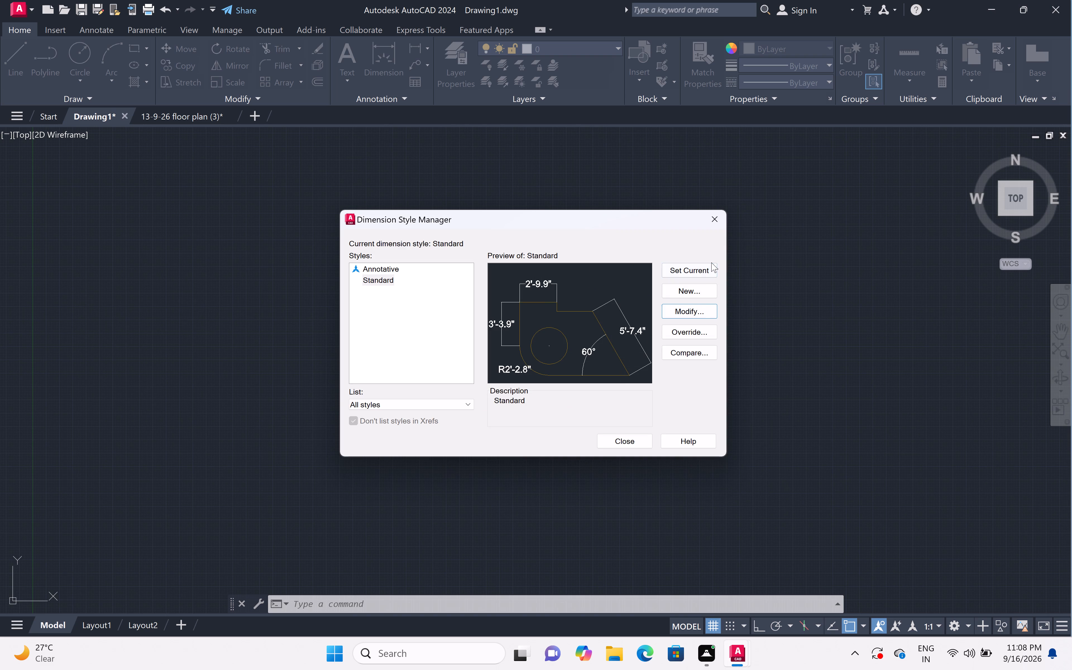
left_click(705, 268)
left_click(635, 441)
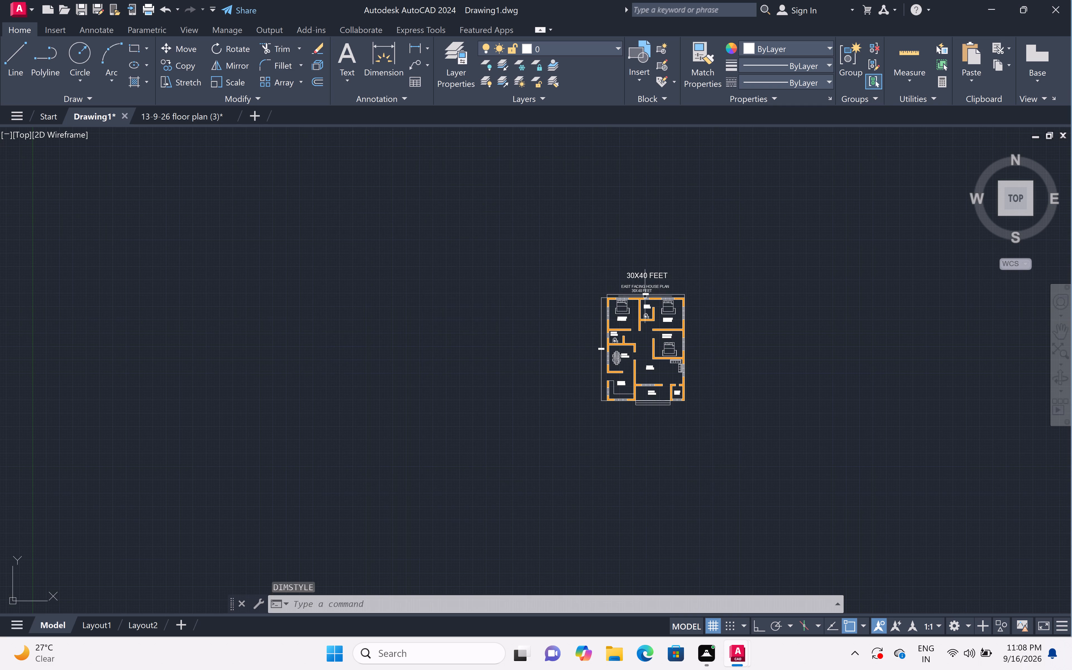
Override the text of the overall dimension above the plan's top wall with 30'.
scroll(646, 297, "up", 5)
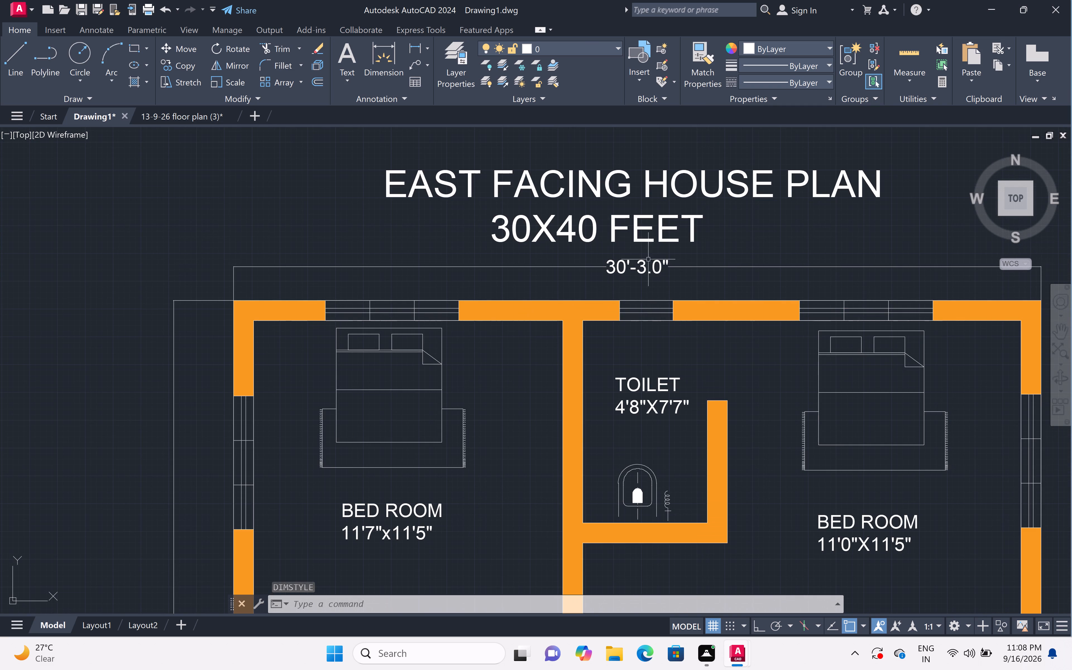
double_click(642, 269)
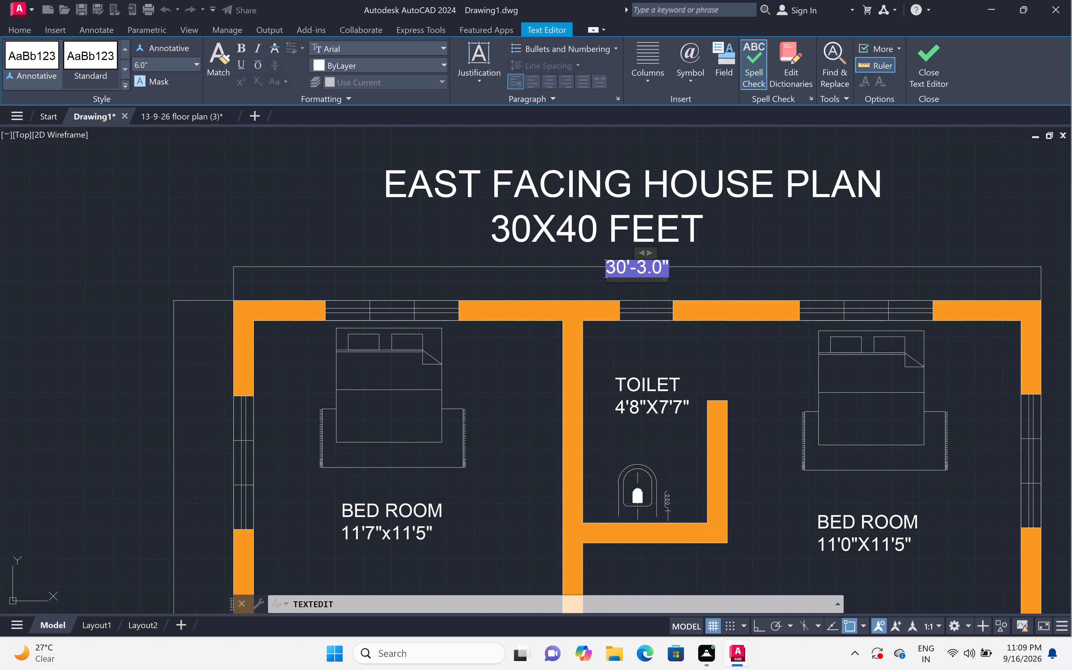
left_click(665, 272)
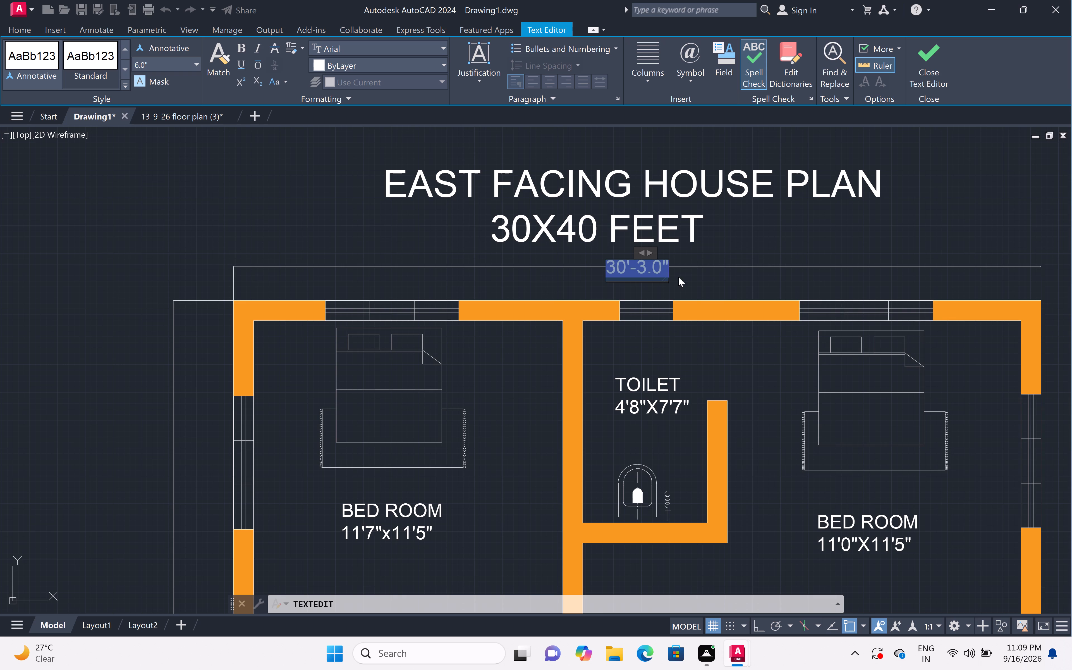
key("BackSpace")
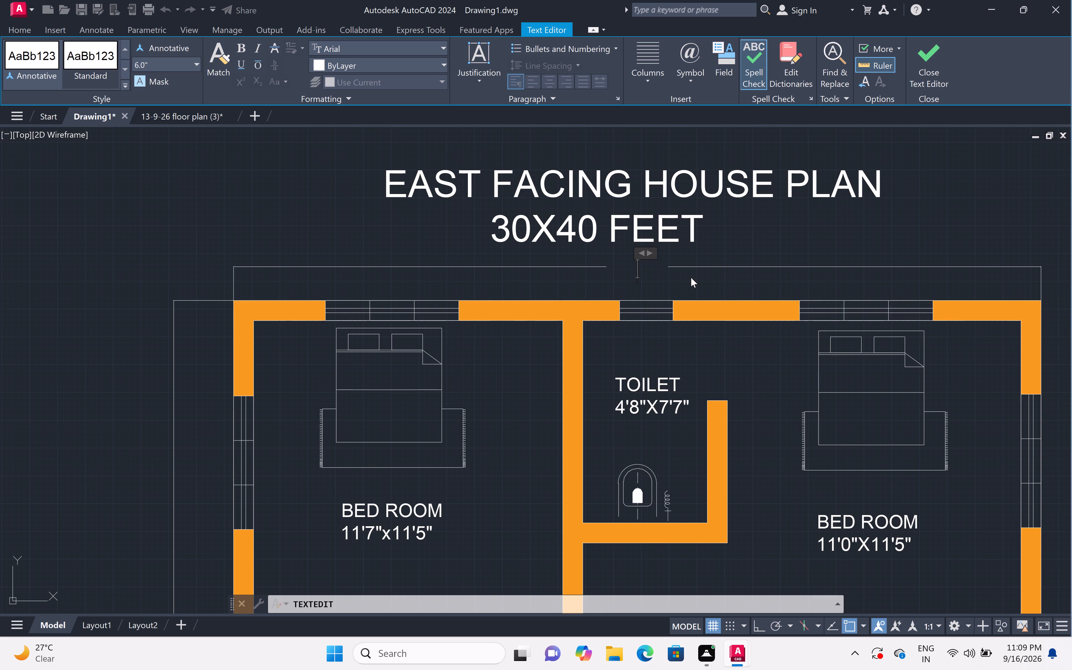
type("30'")
left_click(779, 226)
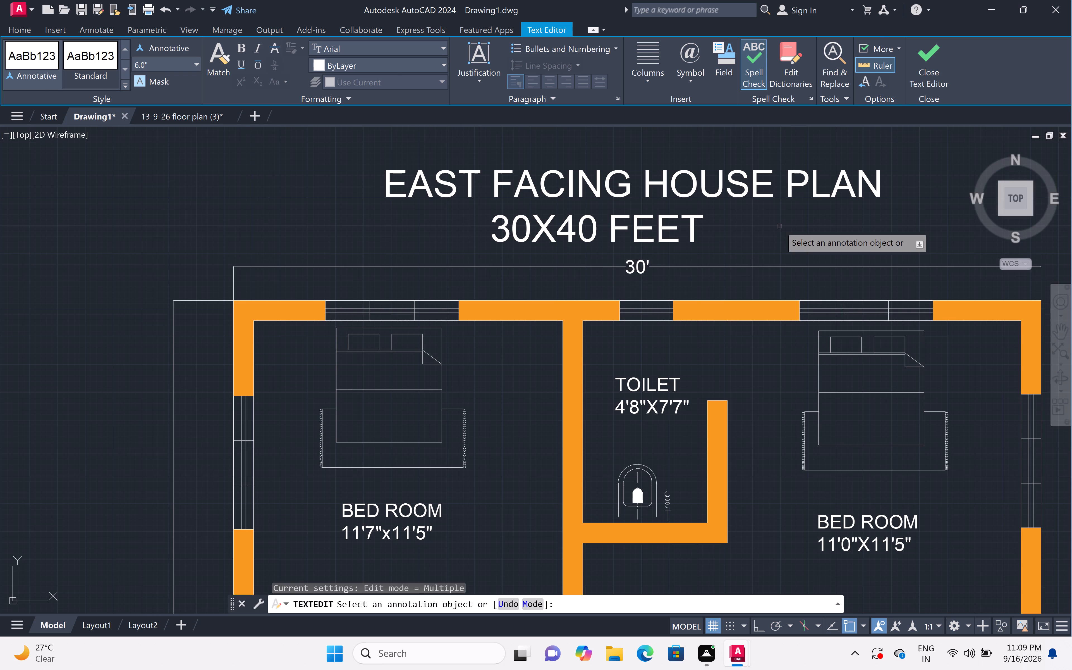
Override the text of the overall vertical dimension beside the plan's left outer wall with 40'.
scroll(783, 224, "down", 5)
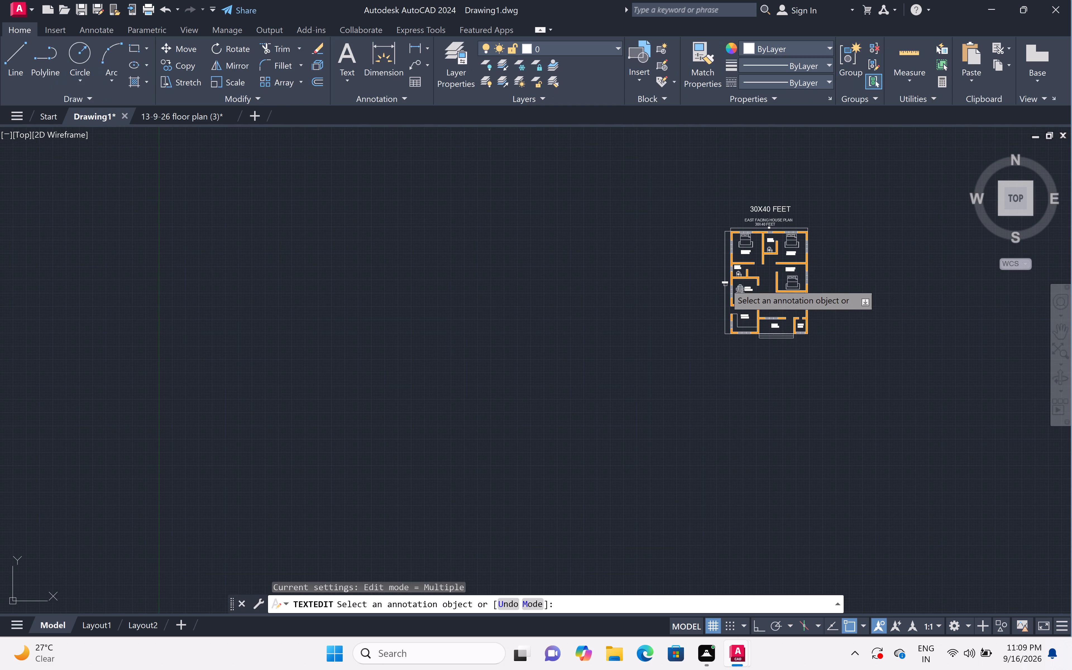
scroll(725, 279, "up", 4)
scroll(724, 304, "up", 2)
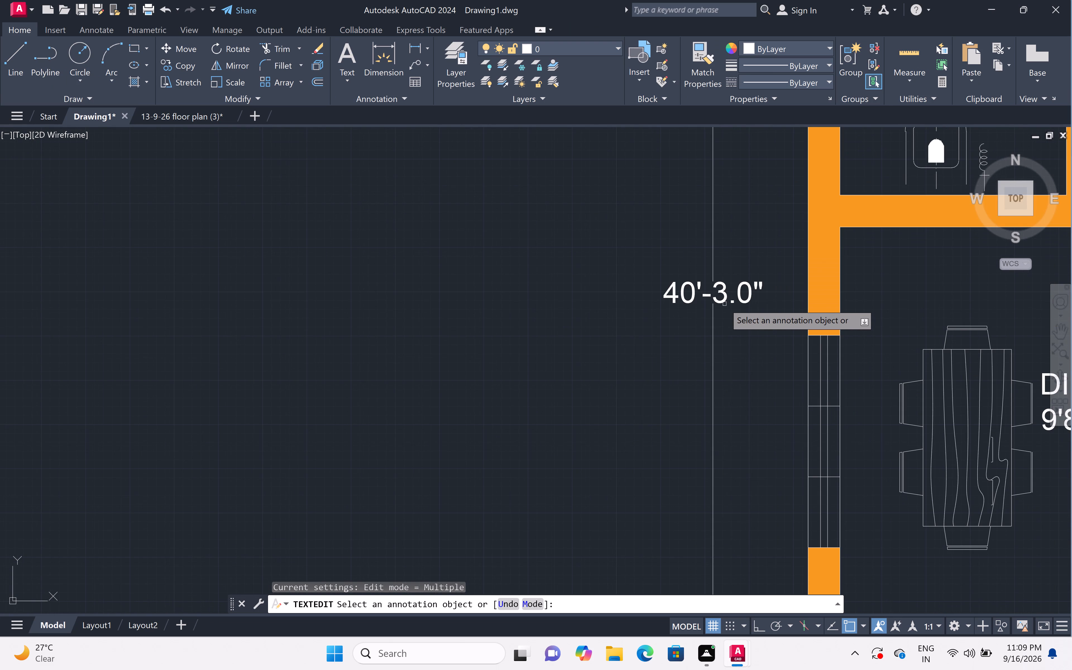
double_click(723, 290)
left_click(758, 292)
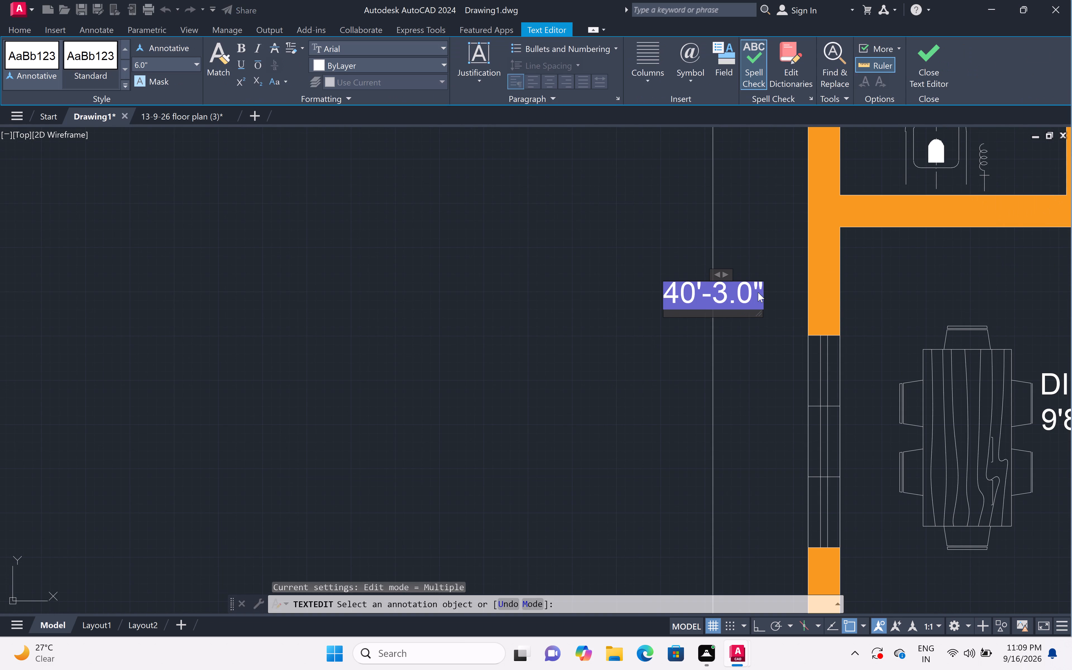
key("BackSpace")
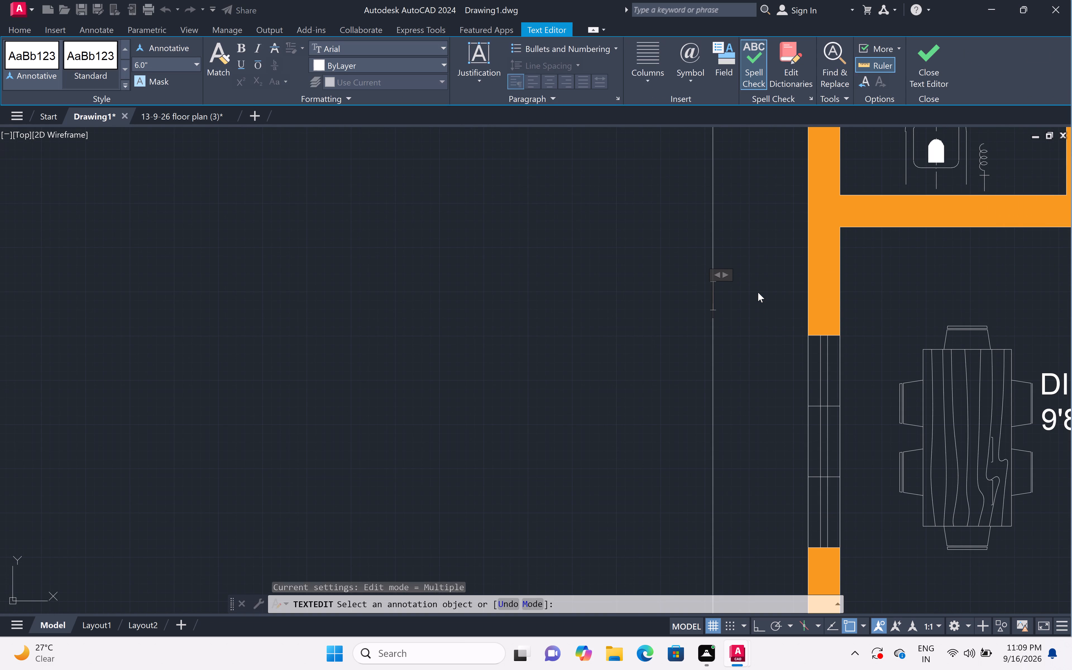
type("40'")
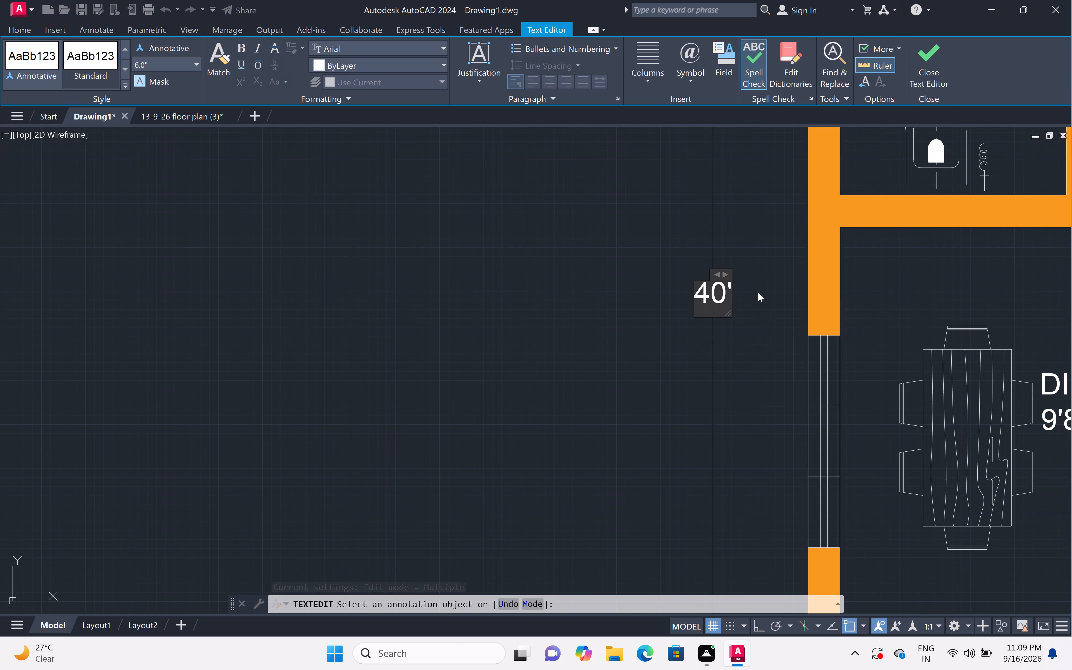
double_click(769, 273)
Review the whole floor plan, checking its titles, room labels, furniture and overall dimensions.
scroll(763, 273, "down", 5)
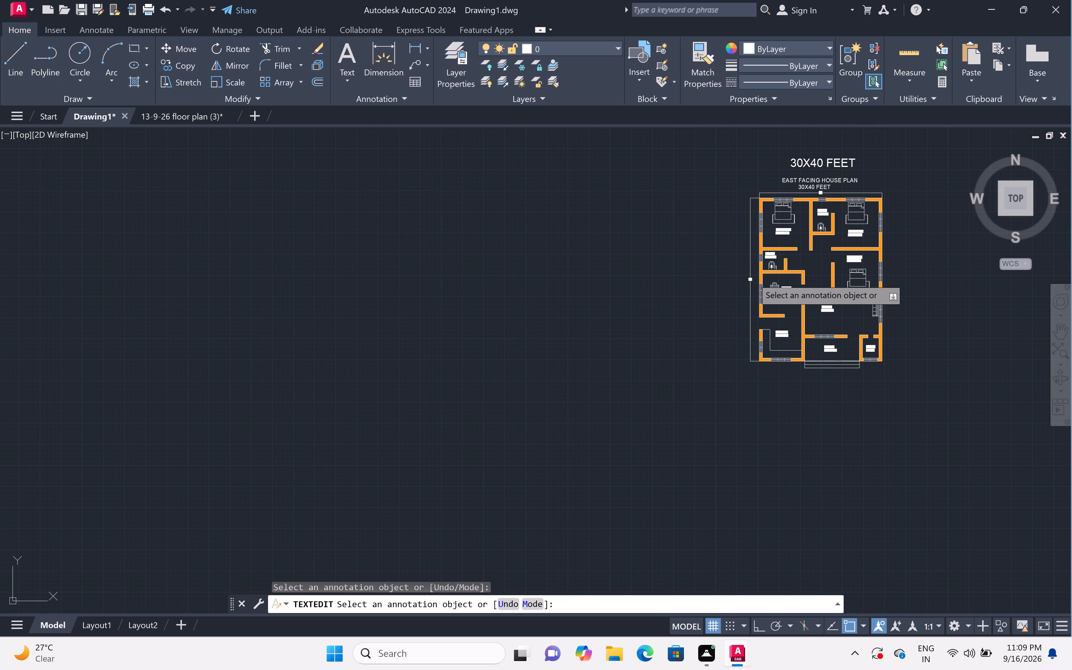
scroll(890, 165, "up", 2)
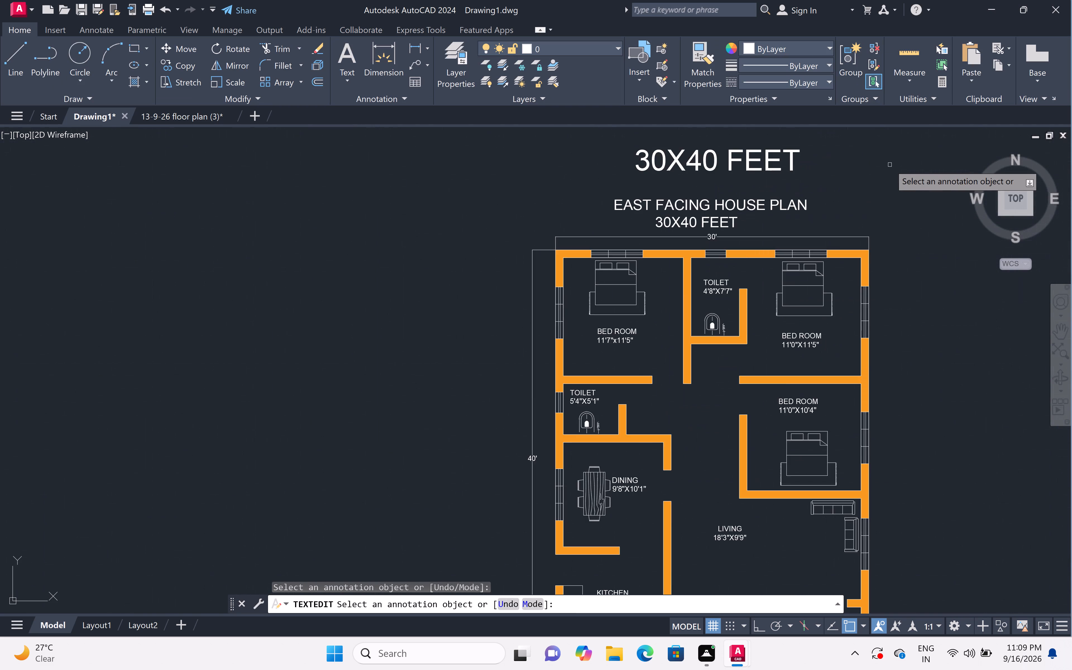
scroll(890, 165, "down", 1)
middle_click_drag(916, 228, 888, 261)
middle_click_drag(751, 361, 576, 303)
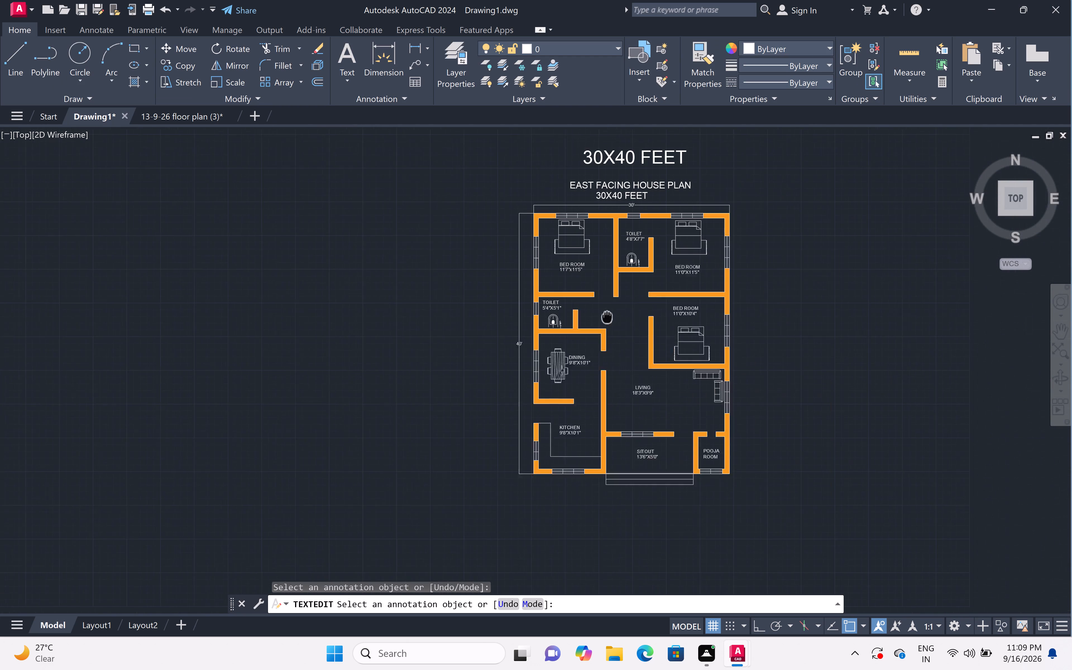
middle_click_drag(576, 303, 576, 301)
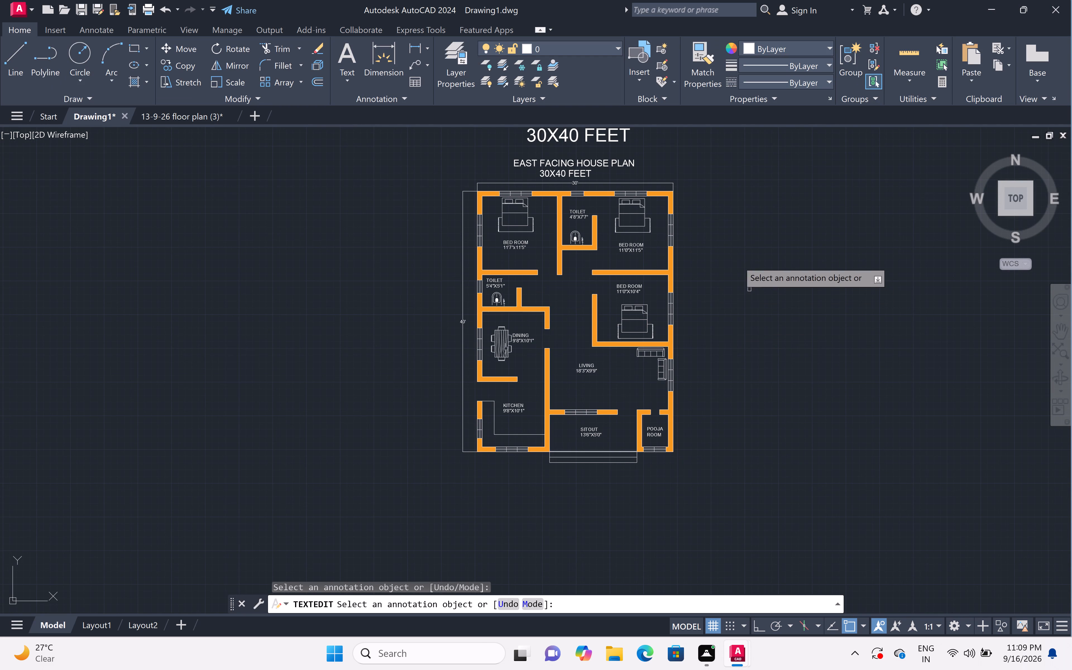
middle_click_drag(702, 217, 727, 296)
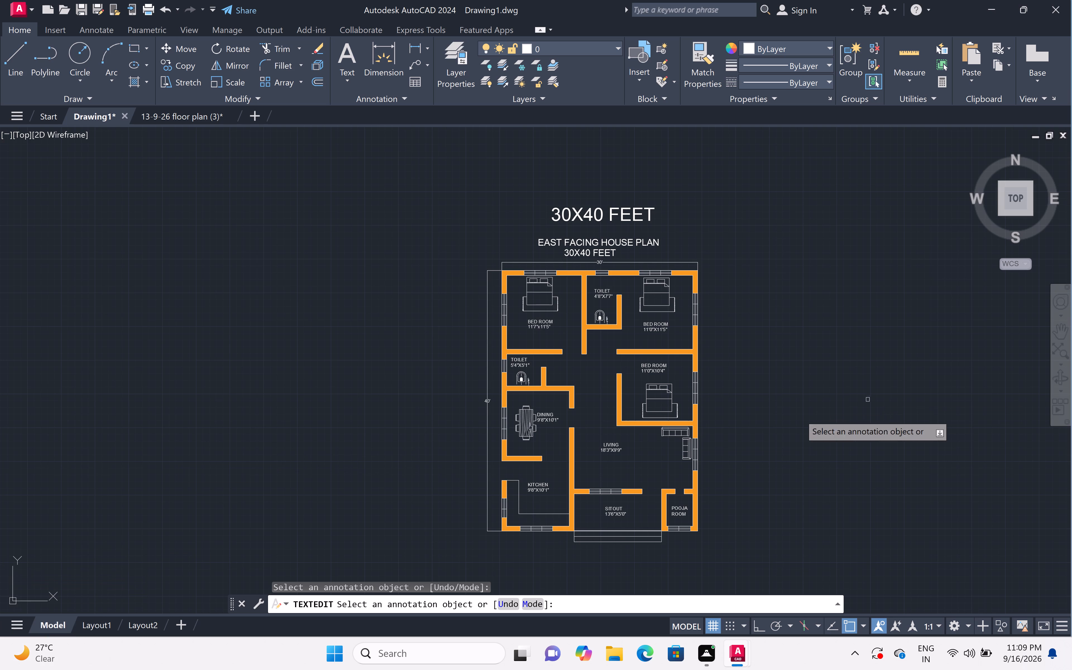
scroll(689, 413, "down", 1)
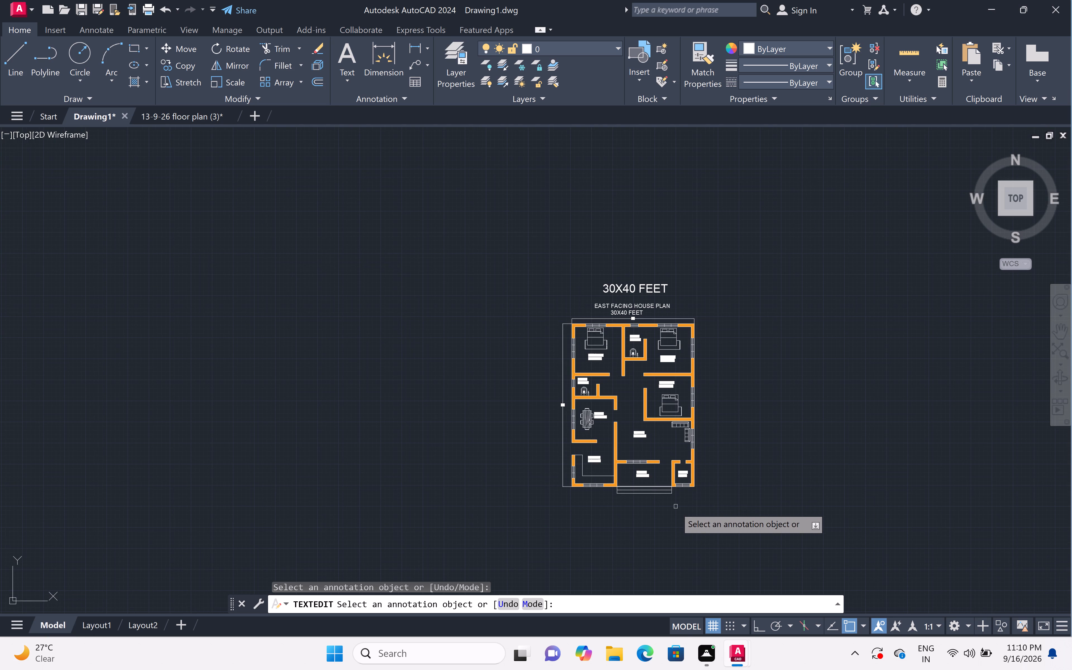
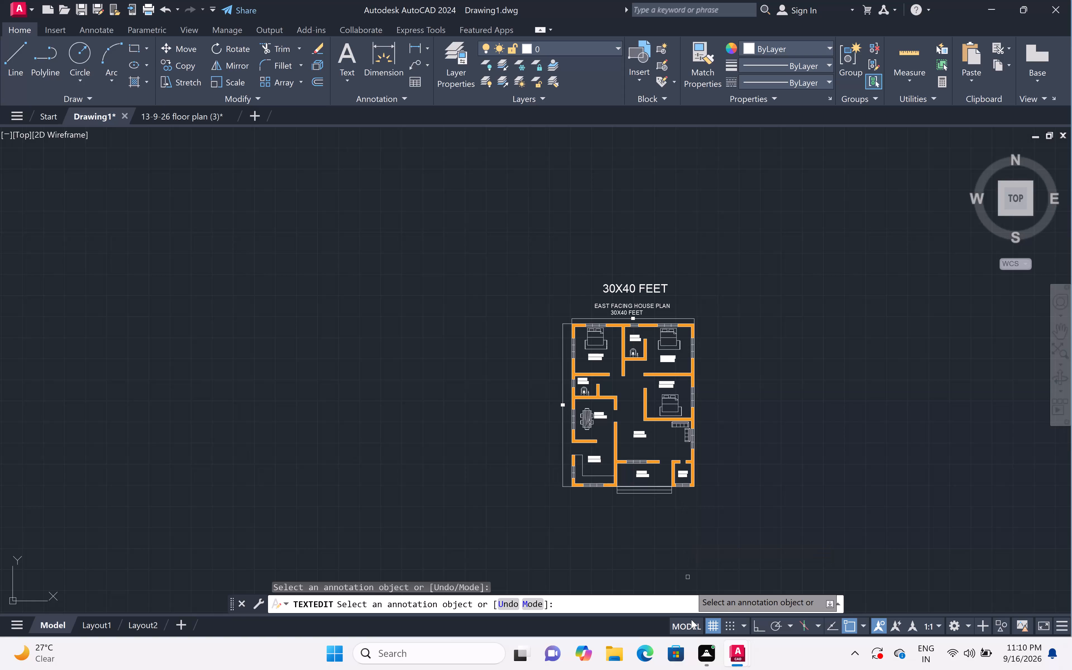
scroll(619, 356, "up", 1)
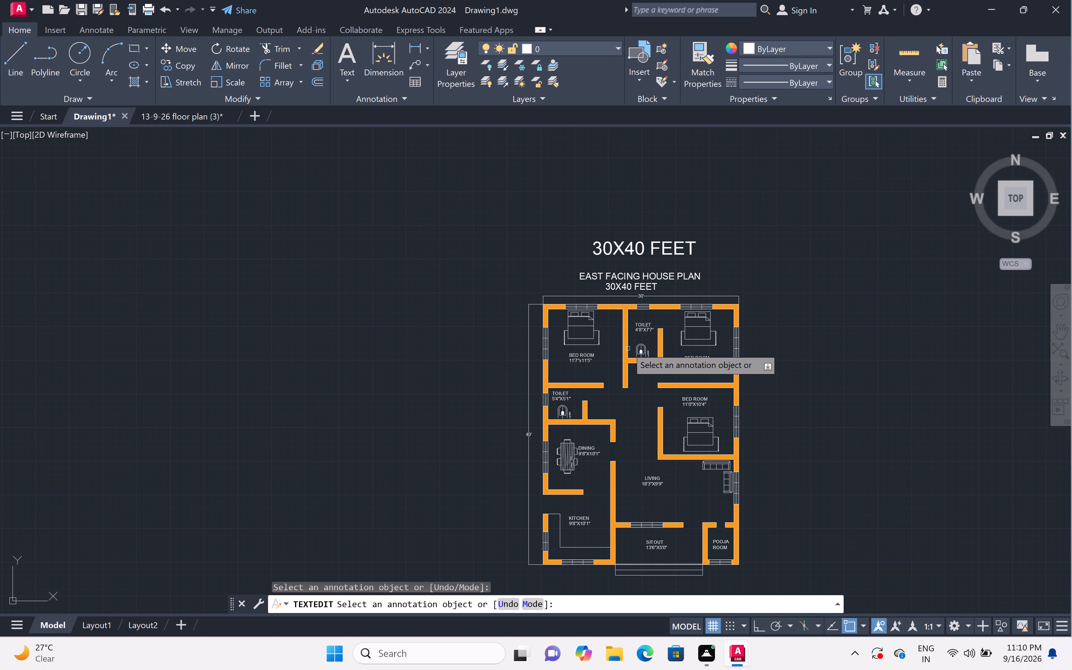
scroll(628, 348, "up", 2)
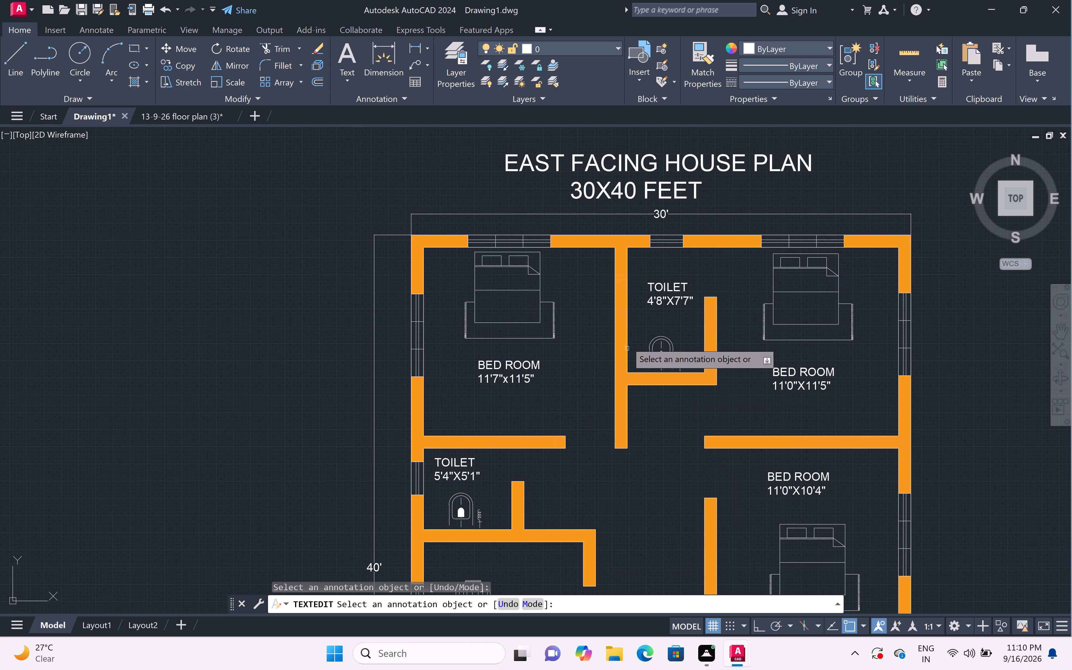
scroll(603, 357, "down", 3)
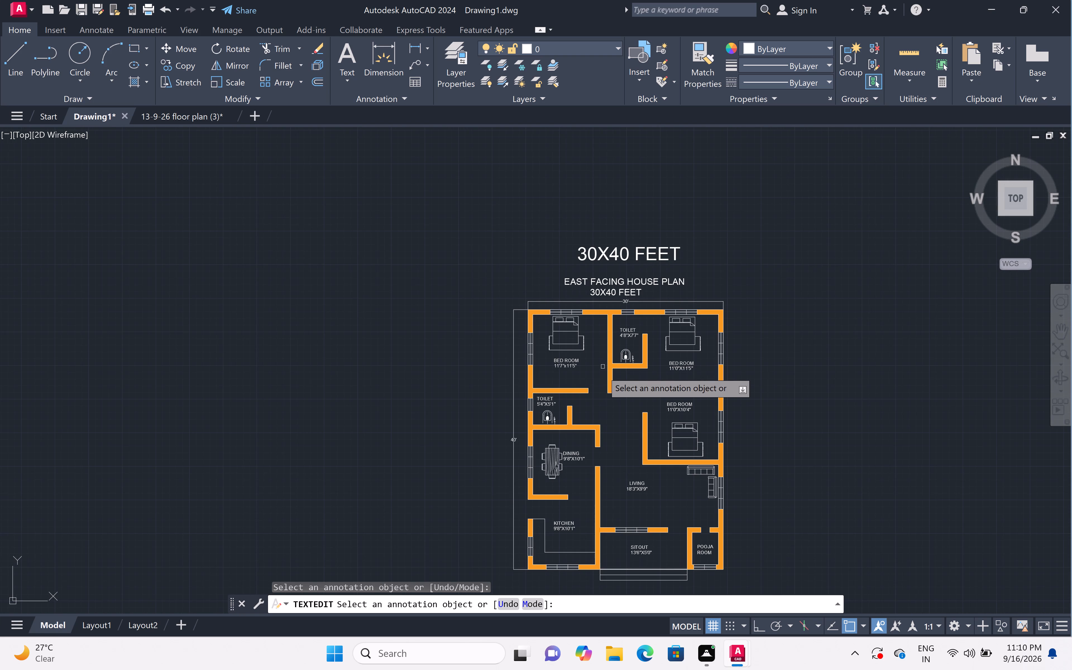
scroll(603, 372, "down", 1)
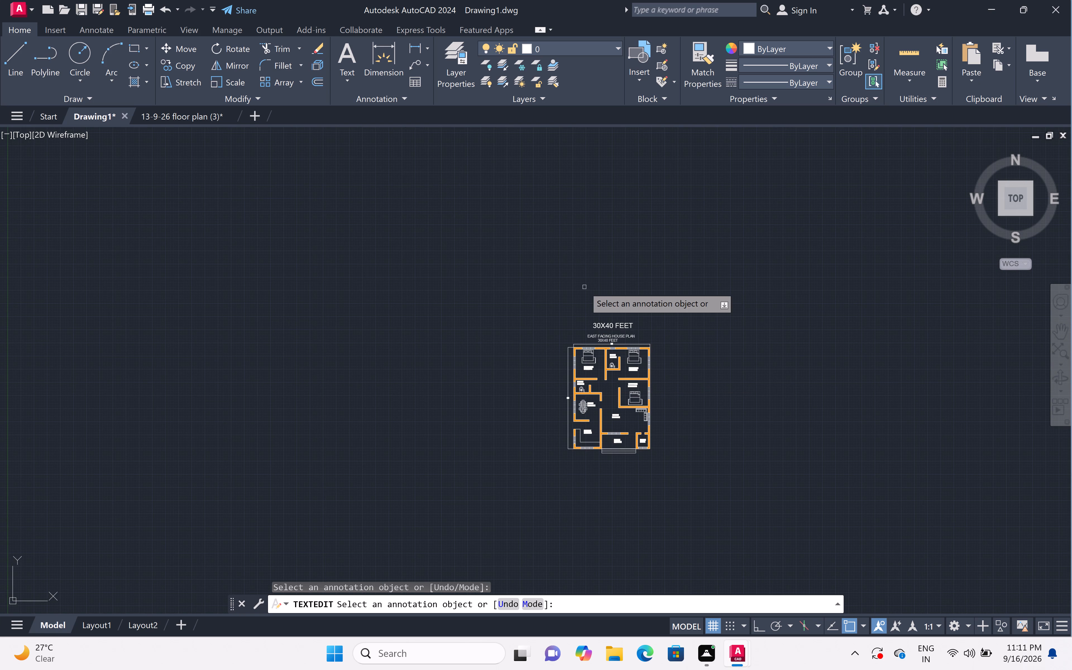
Draw a rectangular border about 53'-8" by 58'-10" around the whole house plan and its titles.
scroll(620, 368, "up", 1)
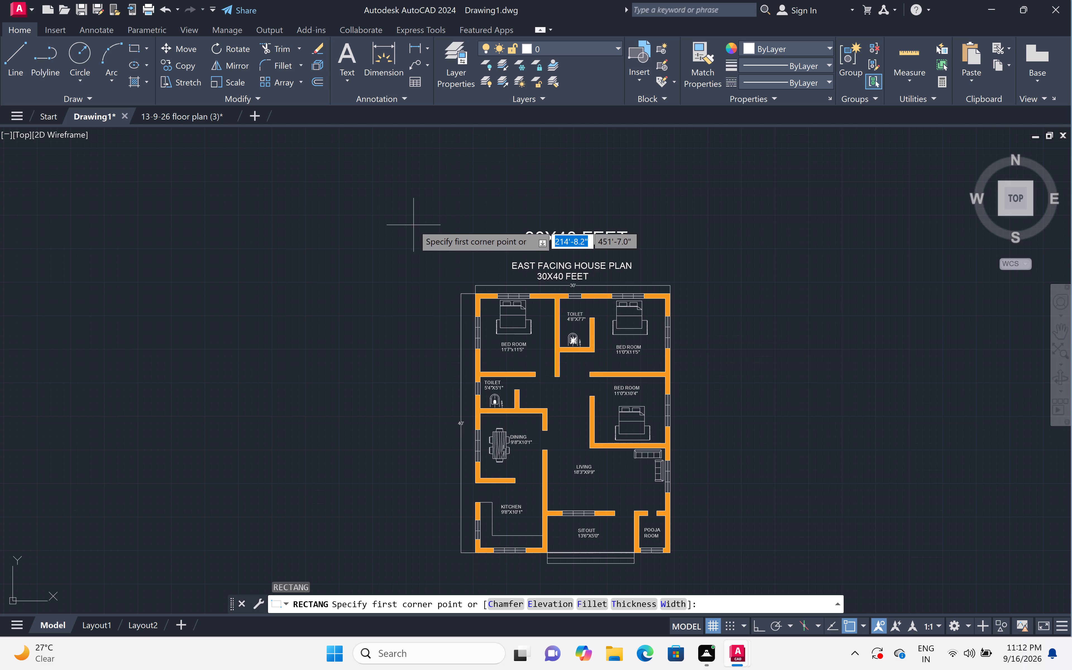
scroll(413, 225, "down", 1)
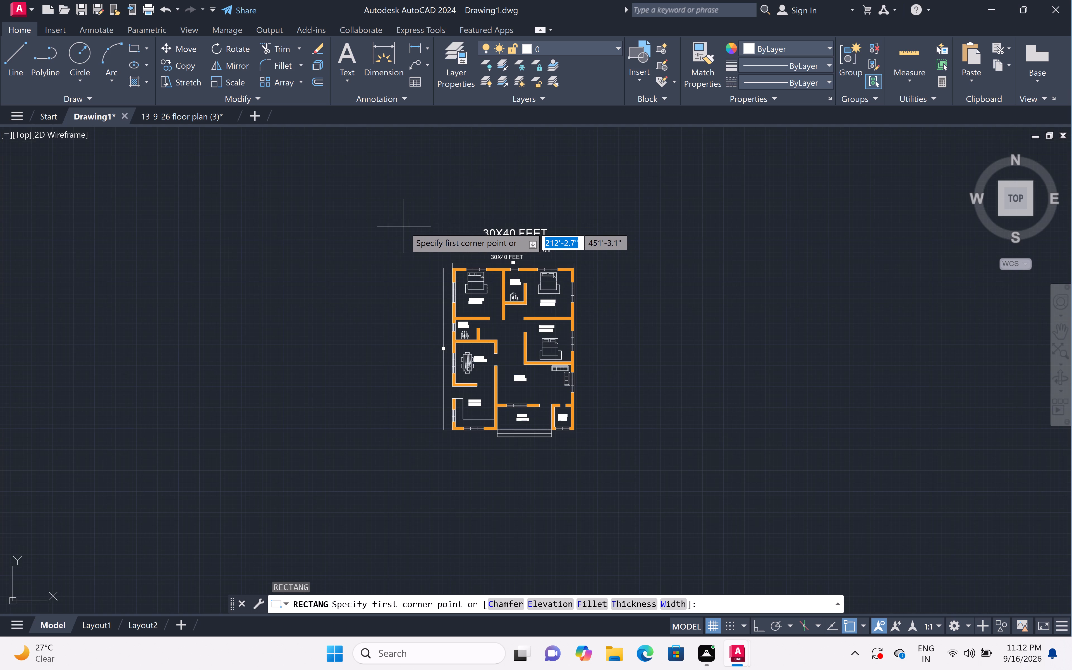
left_click(405, 217)
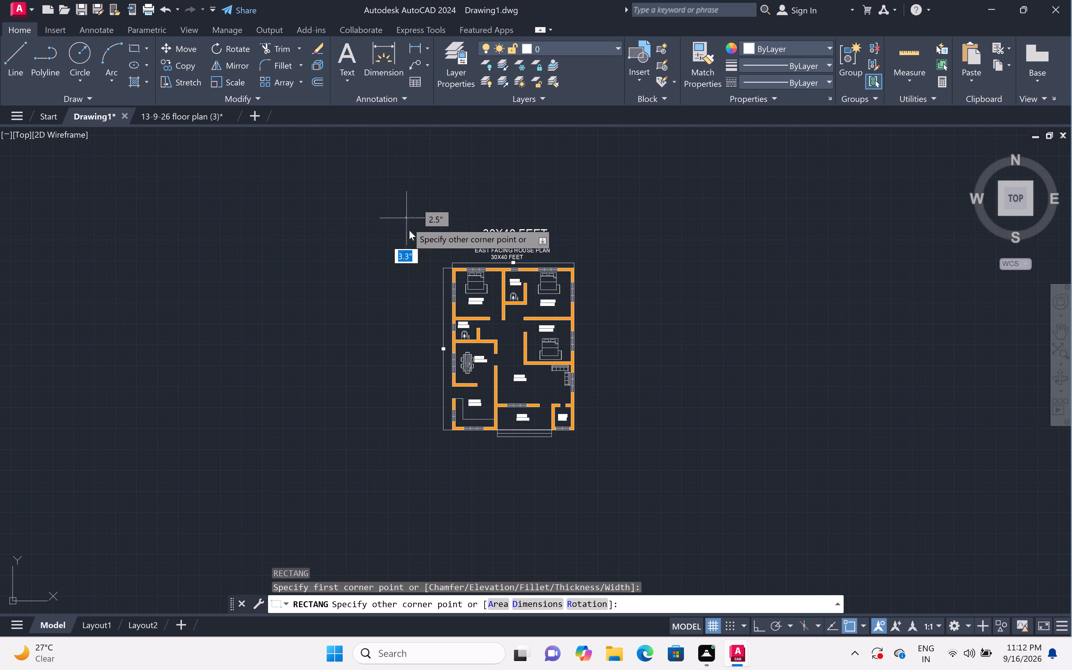
left_click(621, 454)
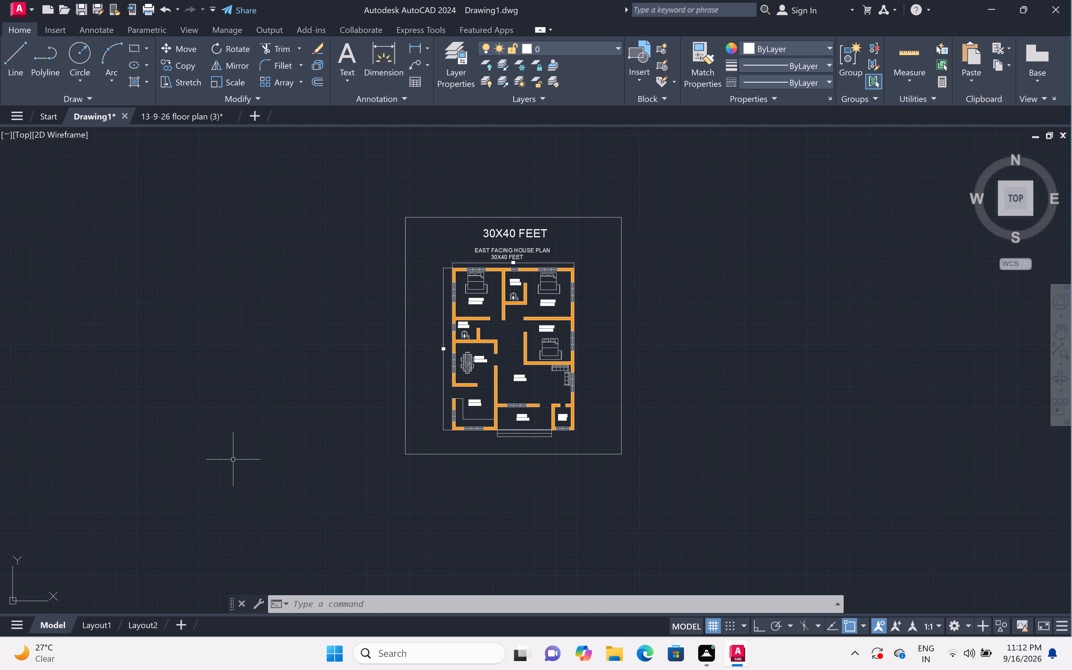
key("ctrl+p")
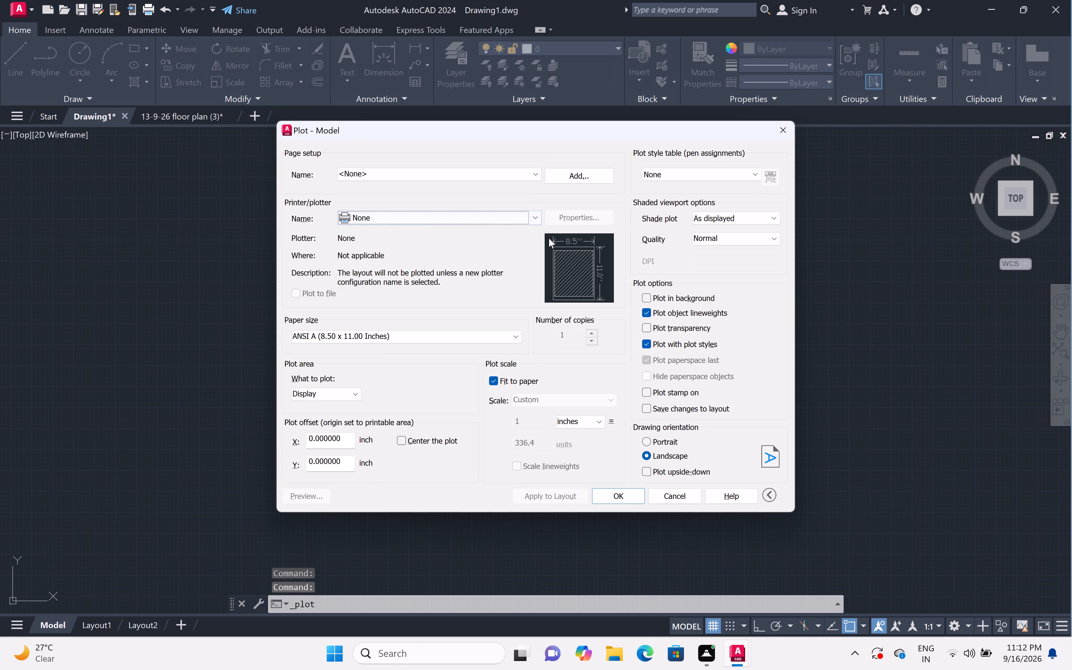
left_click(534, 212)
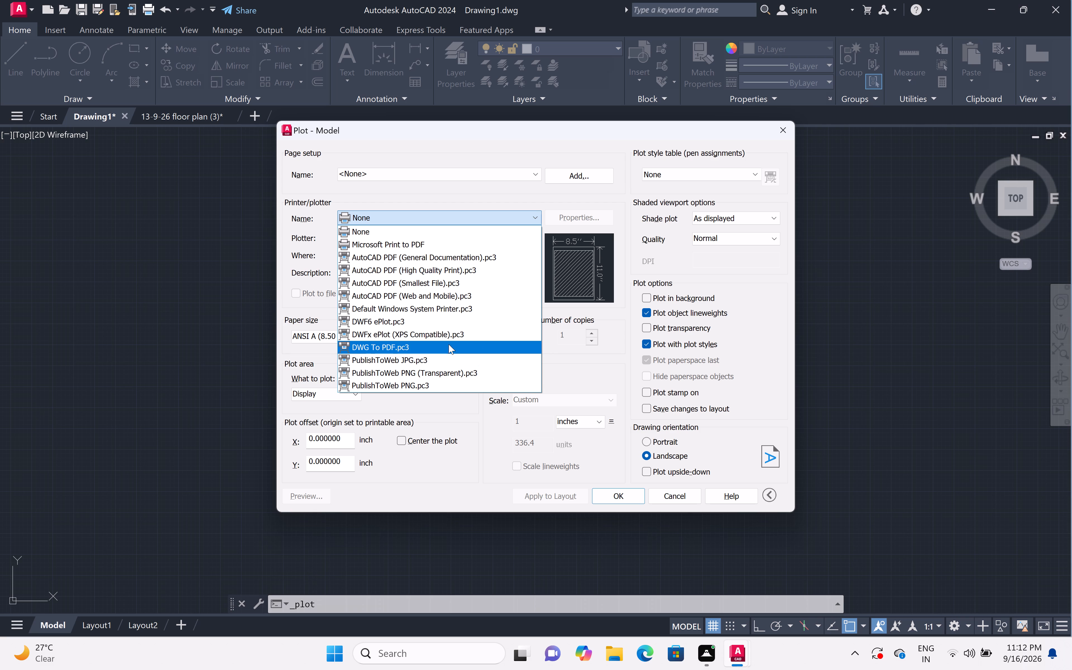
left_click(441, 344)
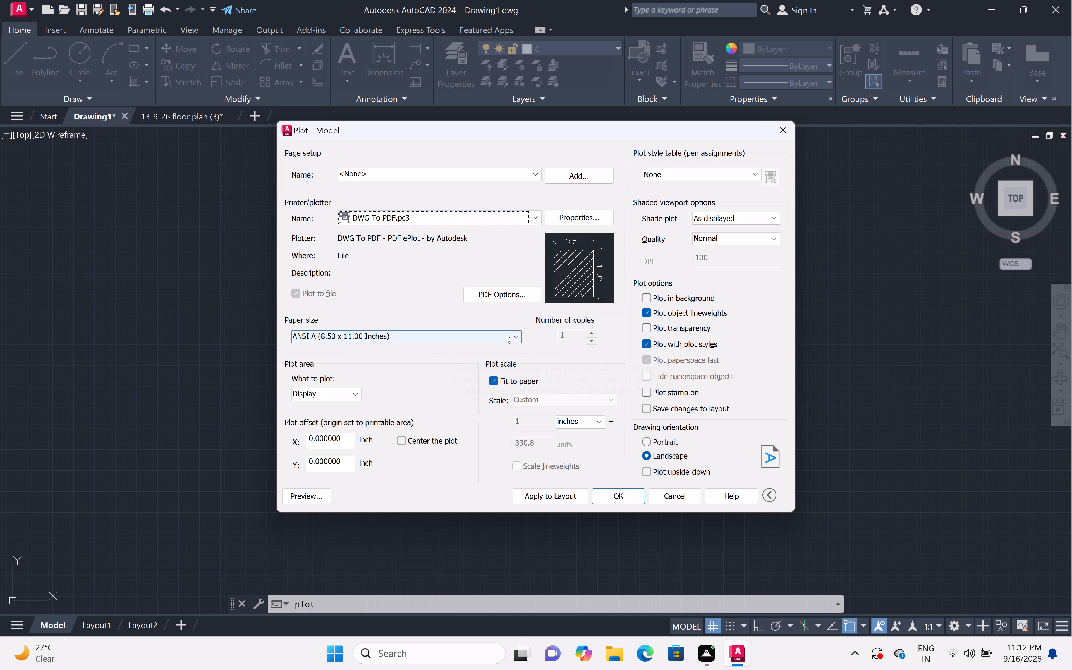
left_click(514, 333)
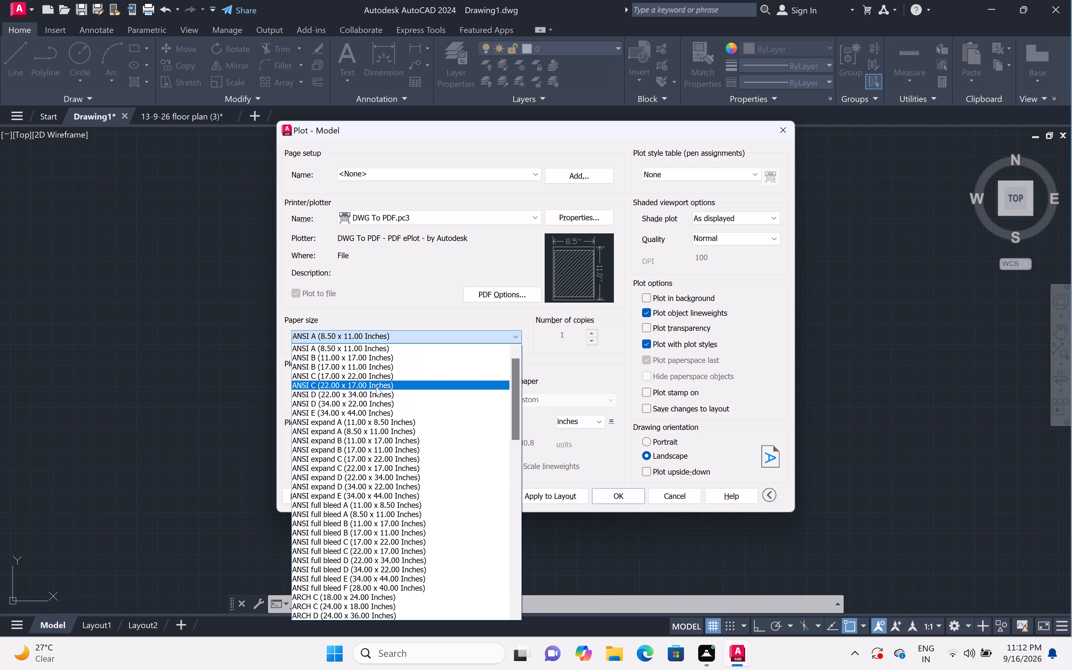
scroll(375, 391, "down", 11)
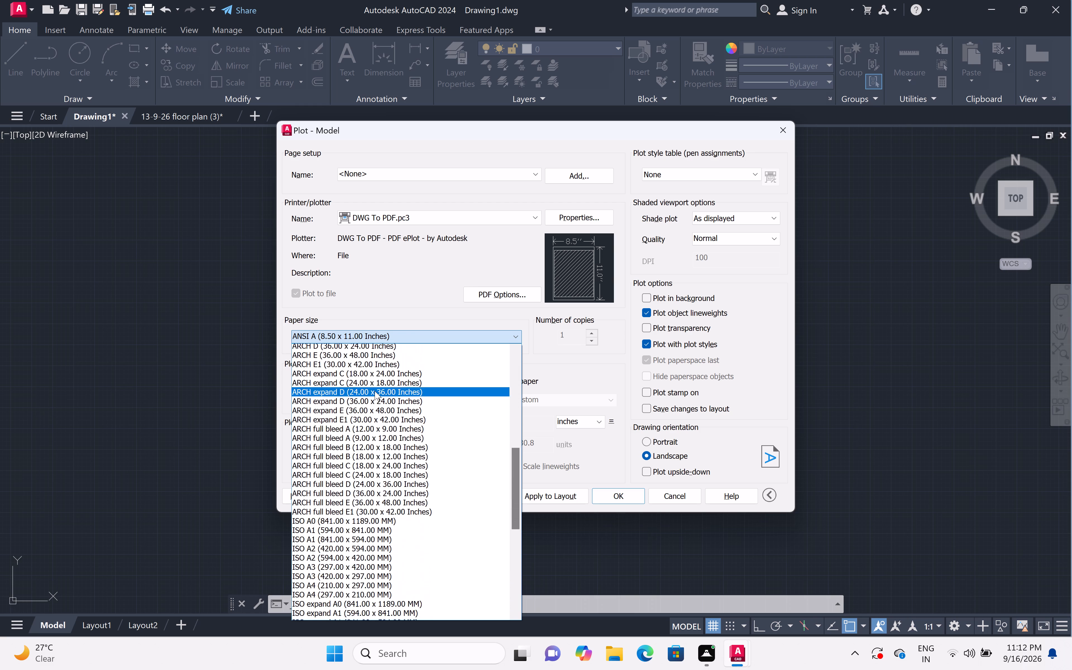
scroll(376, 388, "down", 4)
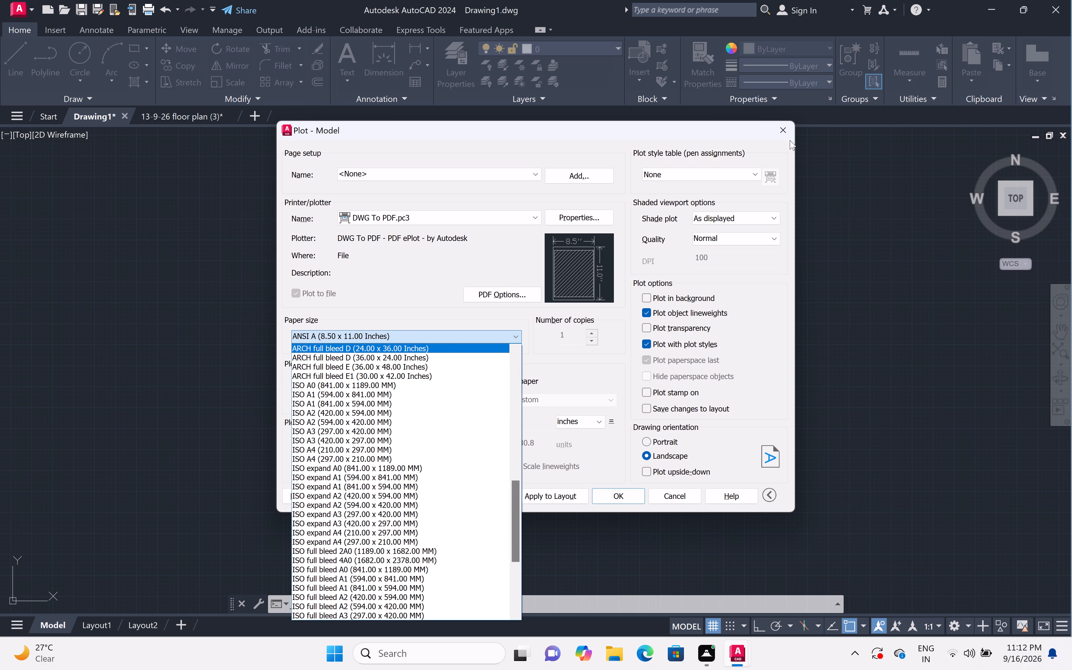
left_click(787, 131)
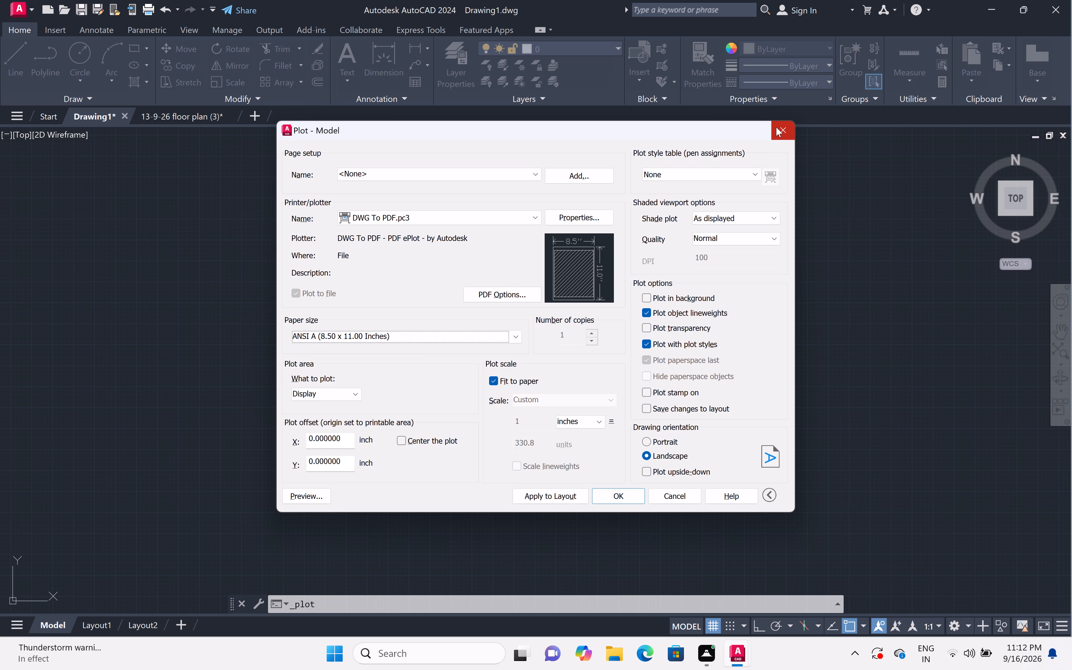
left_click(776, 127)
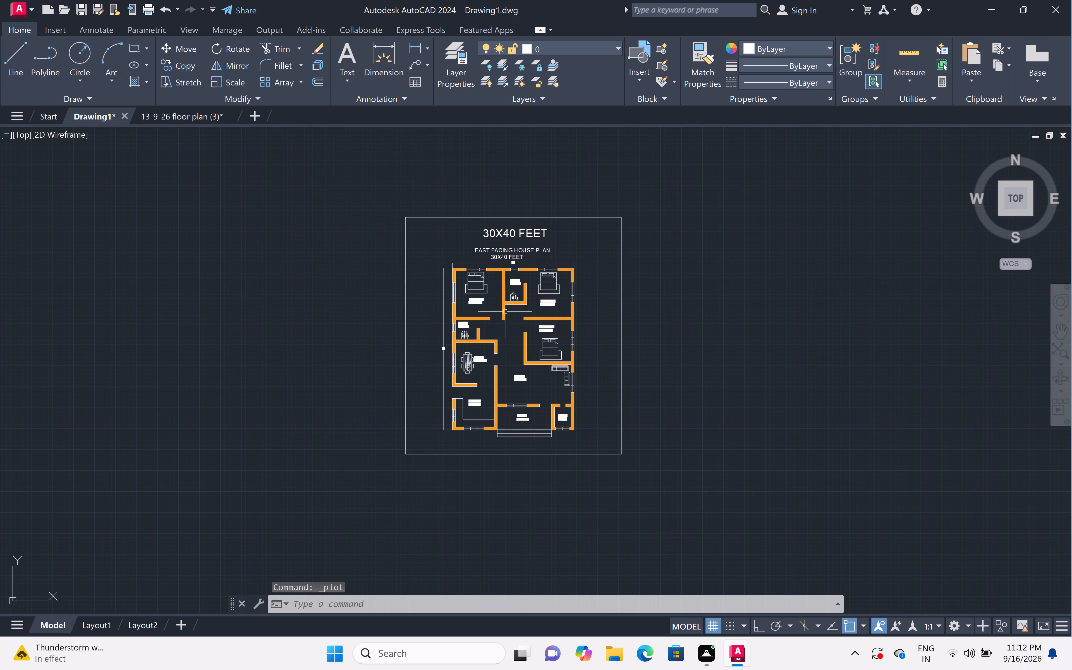
Add the multiline text label "D" in the doorway opening of the 11'7"x11'5" bedroom.
scroll(495, 314, "up", 3)
key("m")
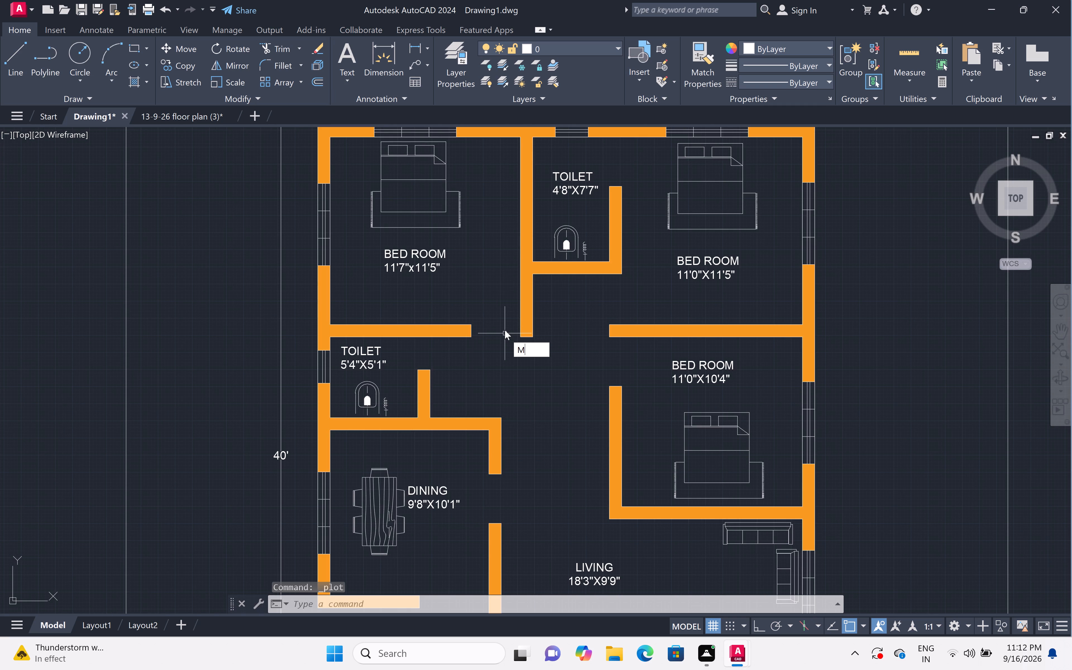
type("T")
key("space")
scroll(486, 329, "up", 2)
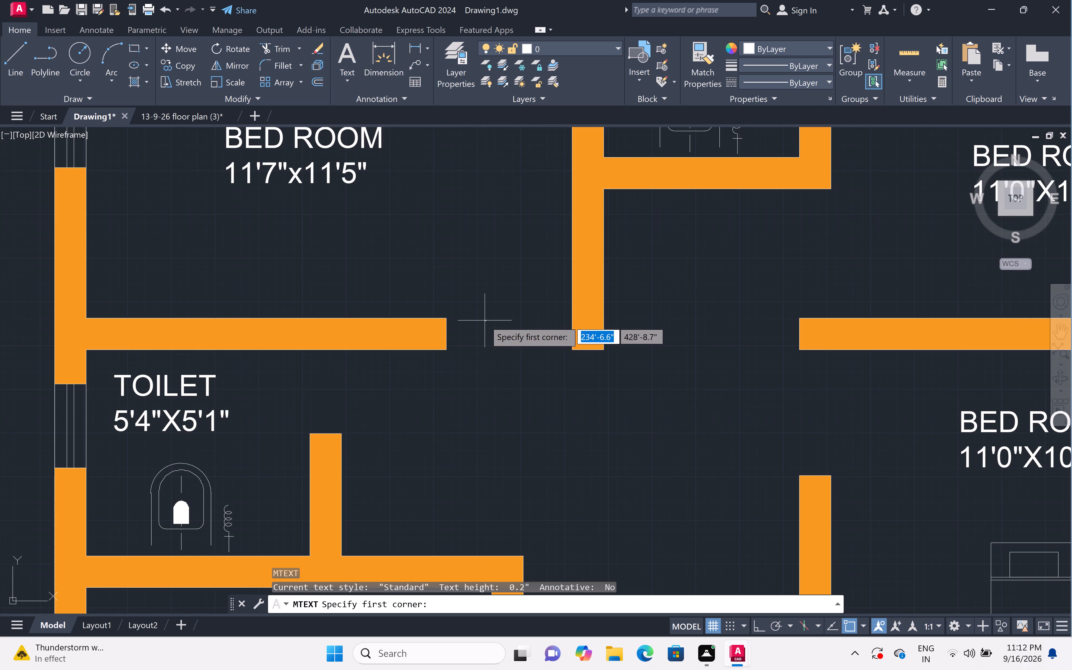
left_click(485, 320)
left_click(520, 350)
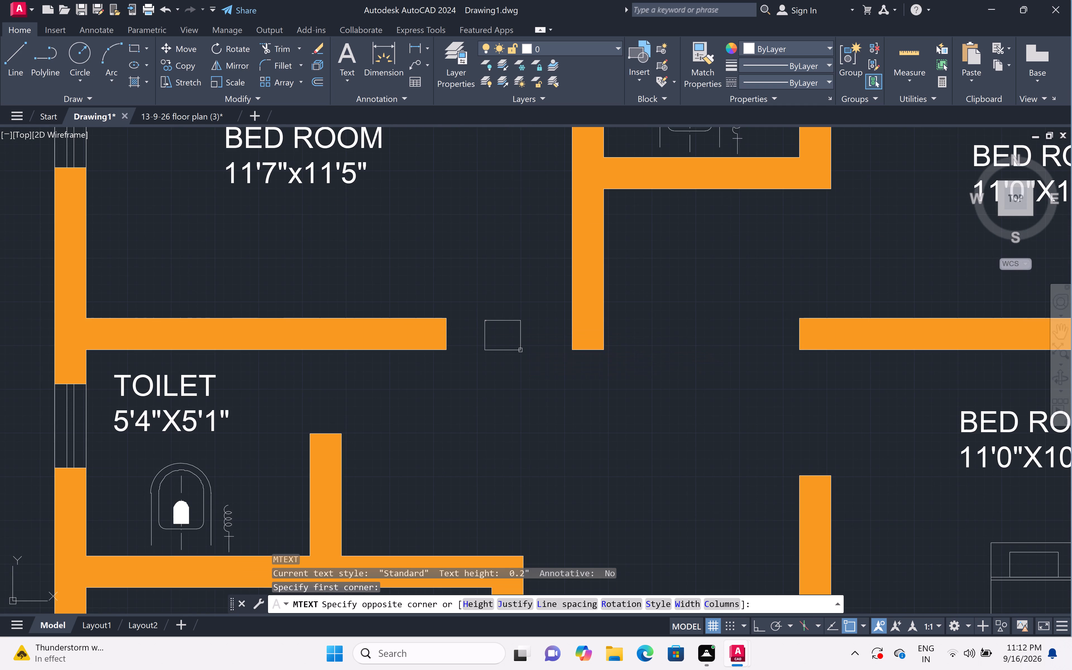
key("d")
double_click(521, 368)
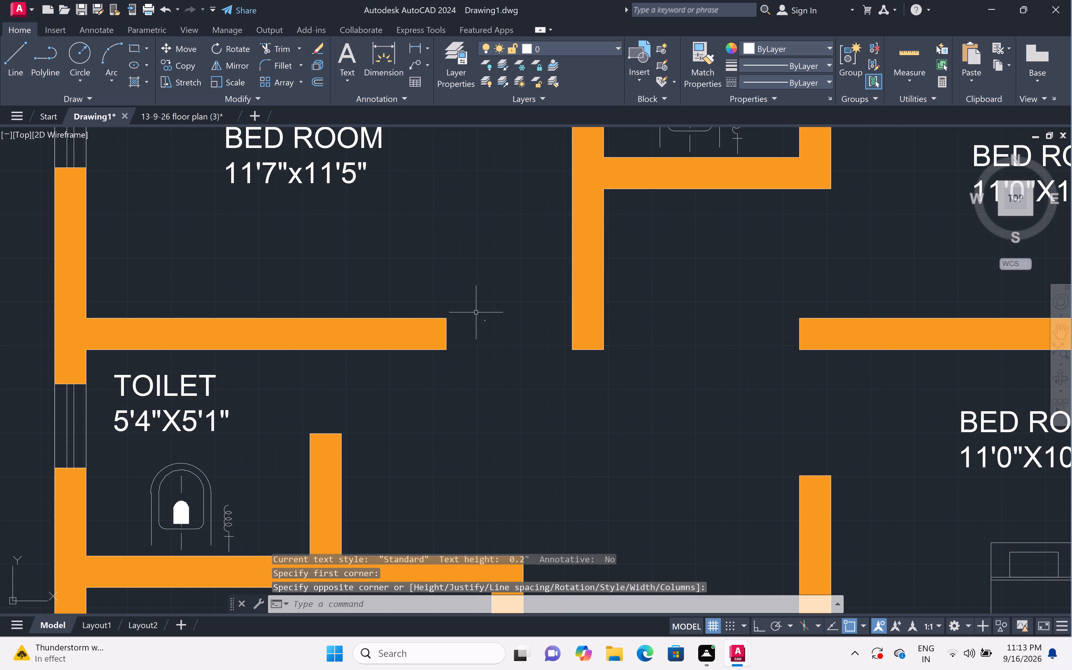
Set the text height of the new "D" door label to 6".
double_click(476, 309)
left_click(504, 352)
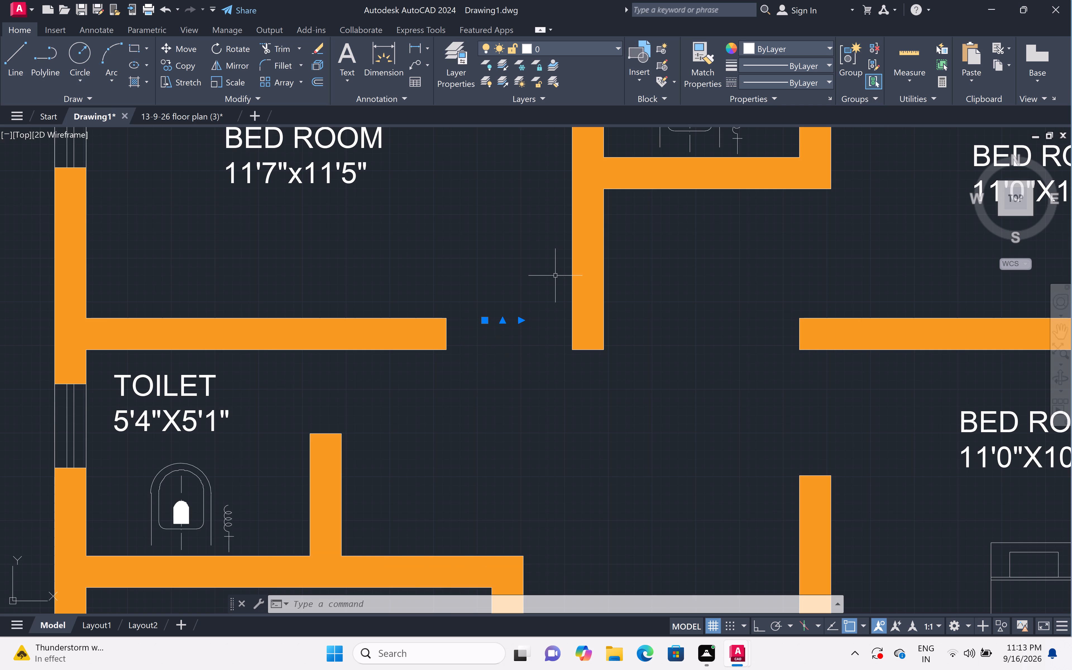
right_click(555, 375)
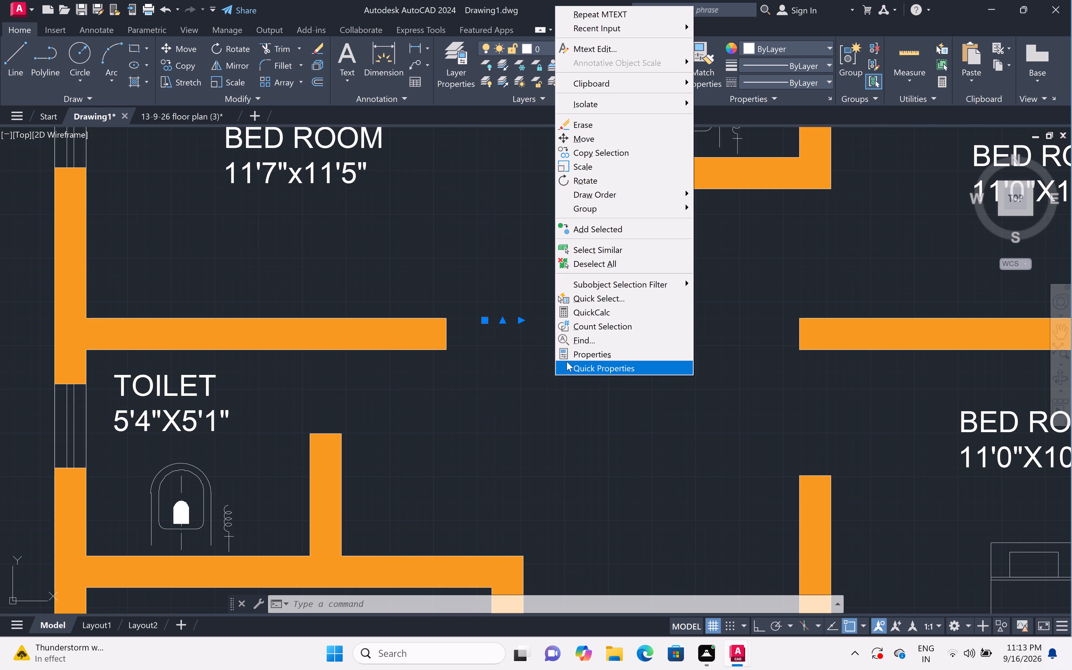
double_click(612, 351)
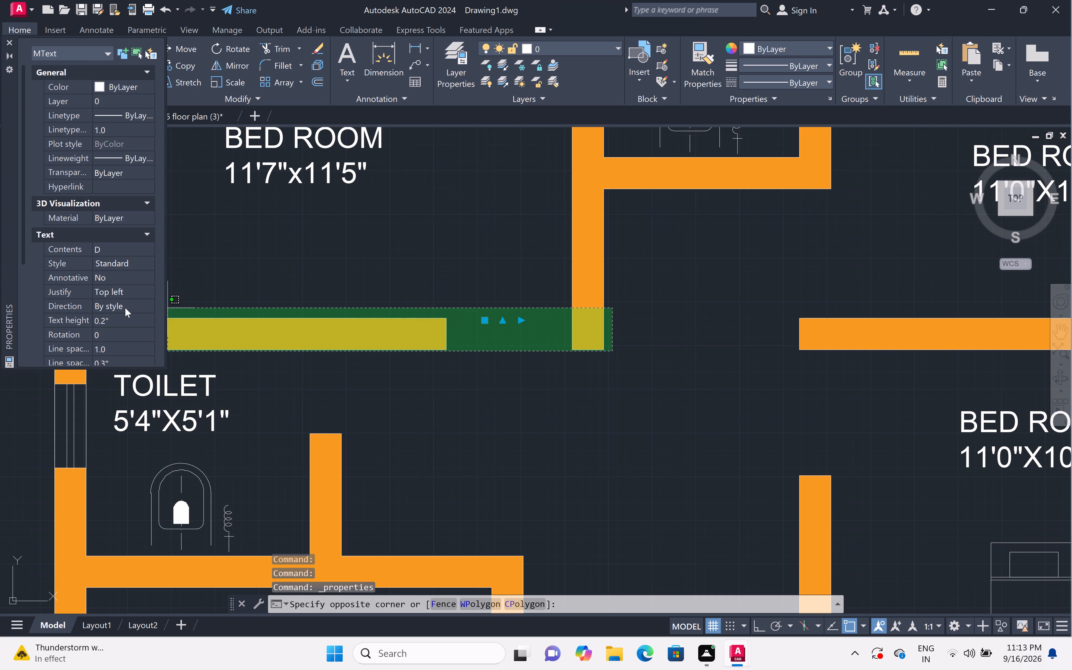
left_click(611, 372)
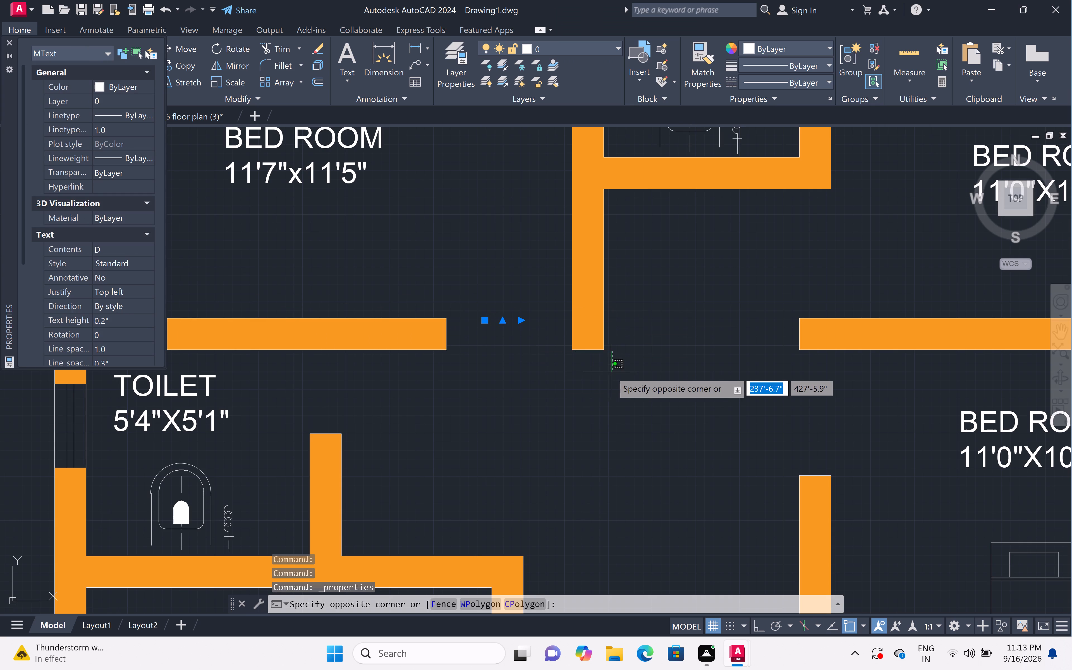
left_click(134, 316)
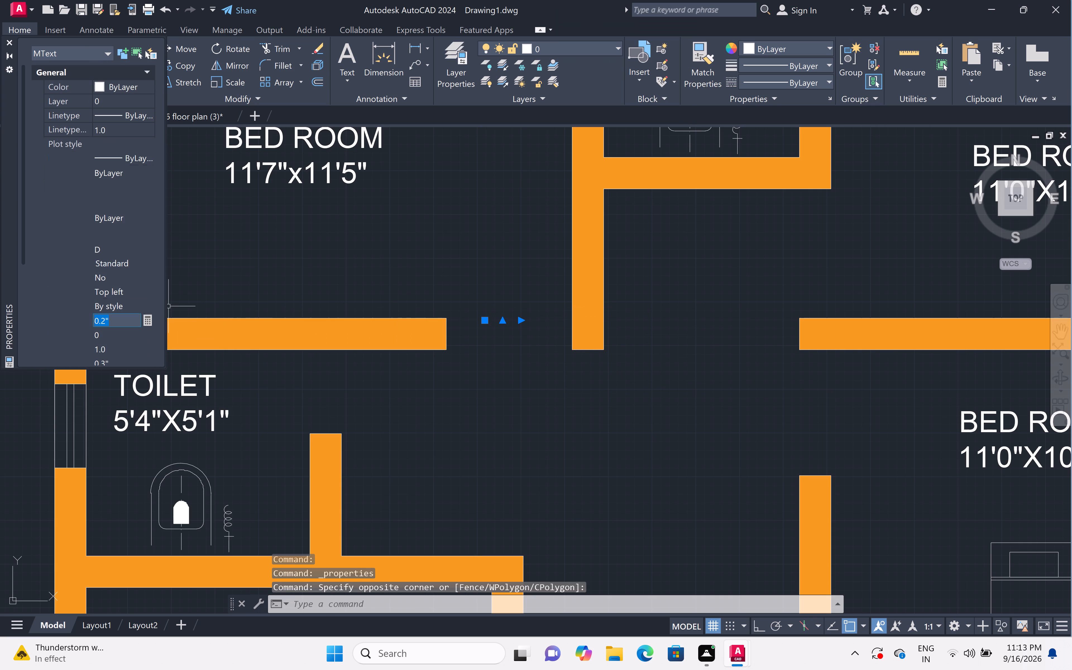
key("BackSpace")
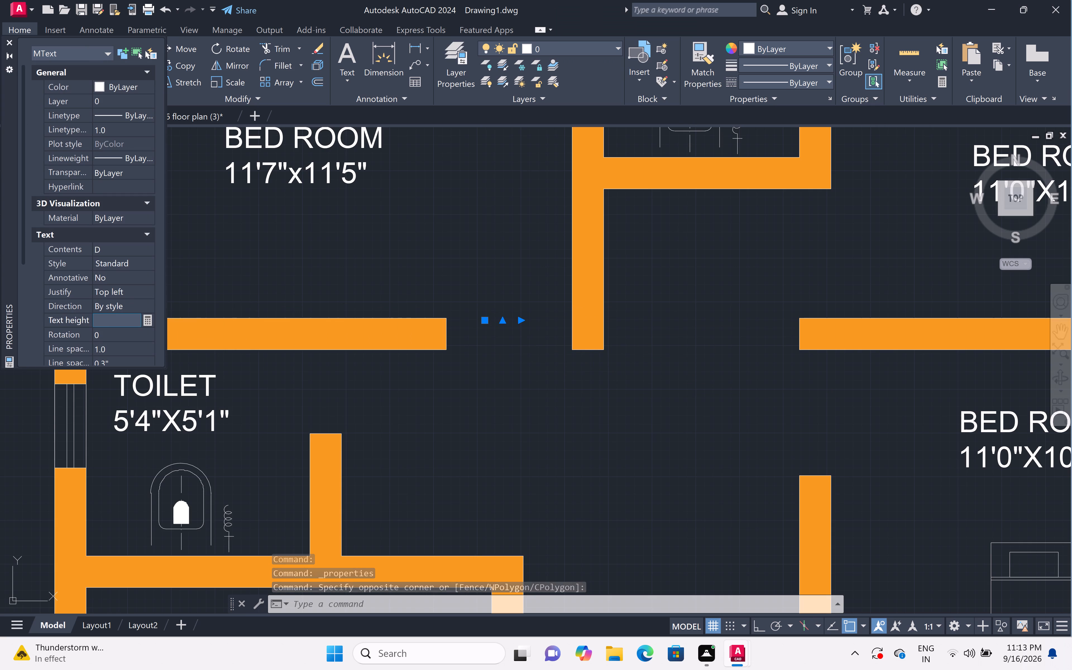
type("6\"")
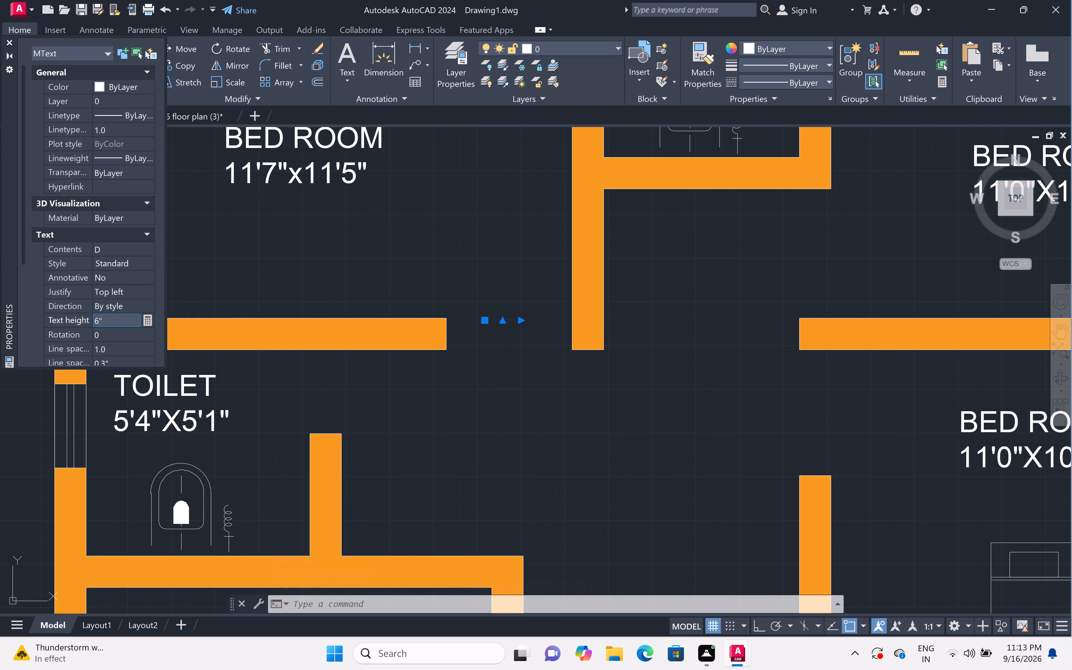
left_click(475, 372)
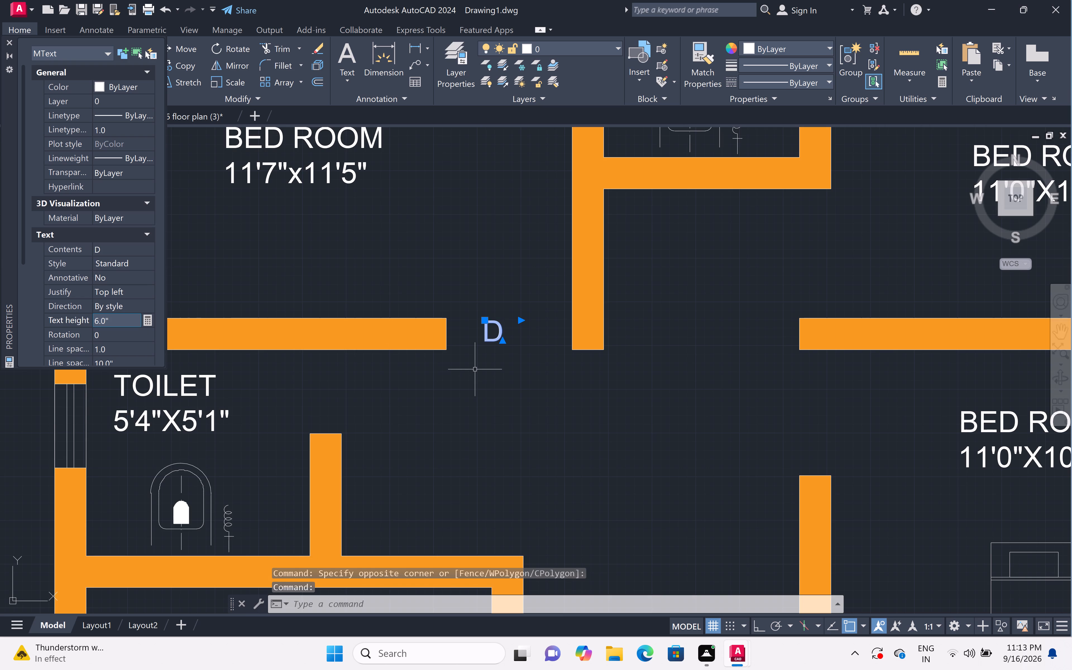
key("Escape")
Copy the "D" label from the 11'7"x11'5" bedroom doorway into the doorway opening of the 4'8"X7'7" toilet.
scroll(490, 343, "up", 2)
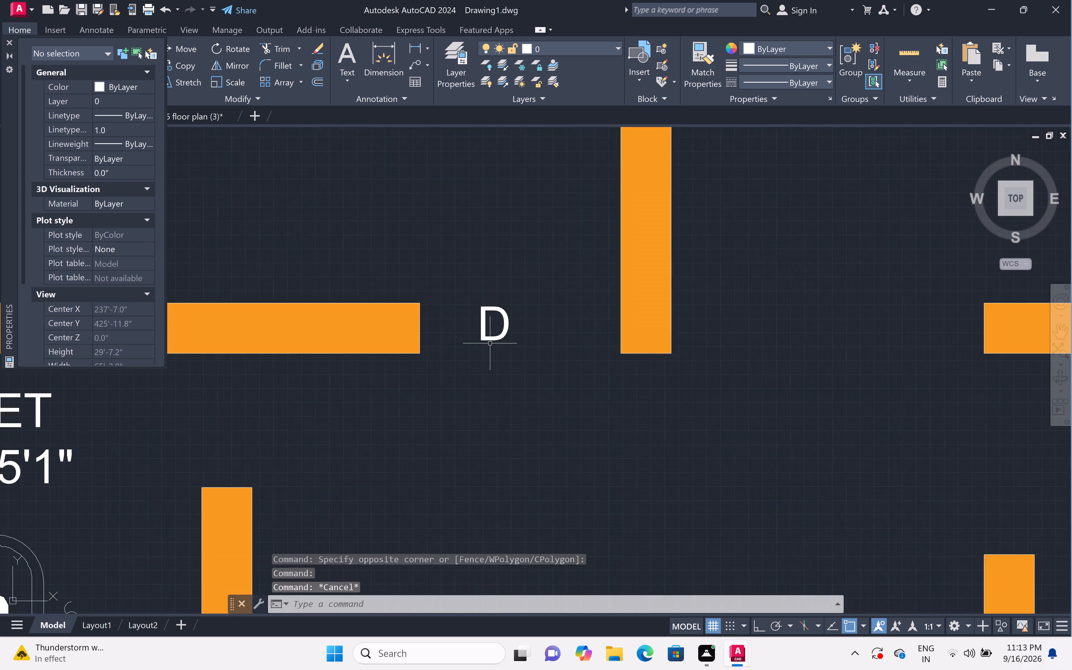
left_click(479, 334)
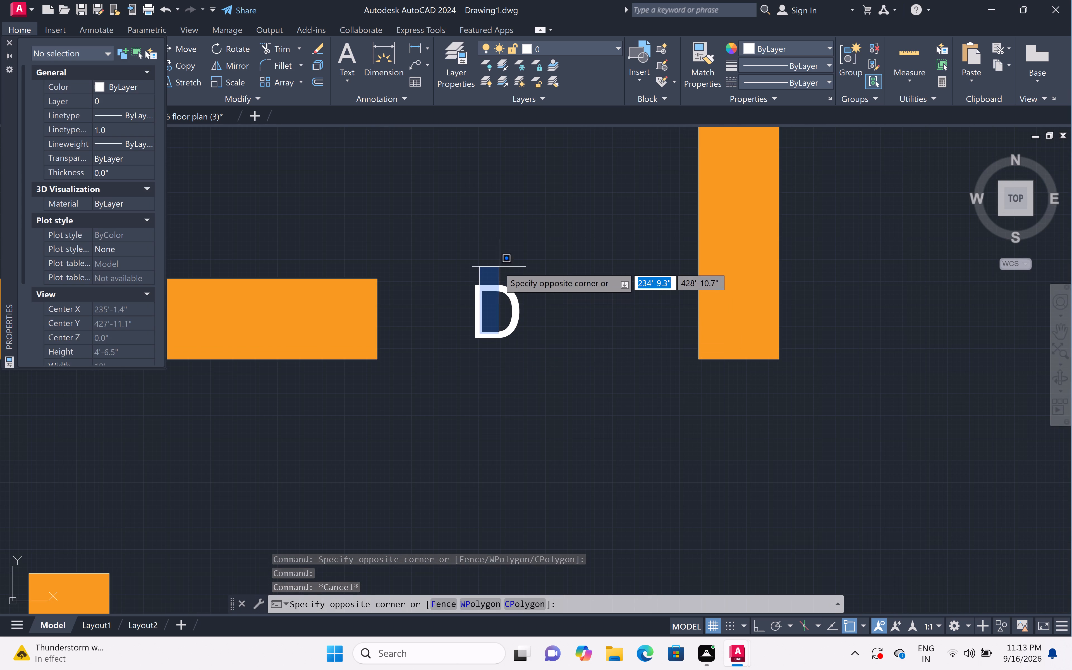
left_click(498, 267)
left_click(541, 269)
double_click(394, 405)
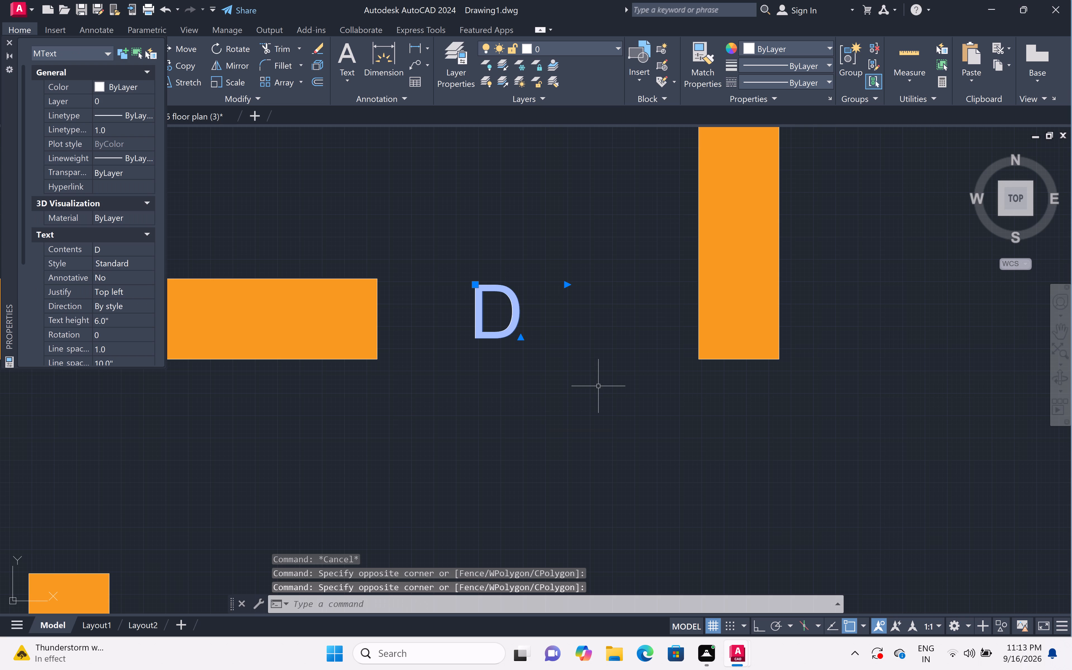
type("CO")
key("space")
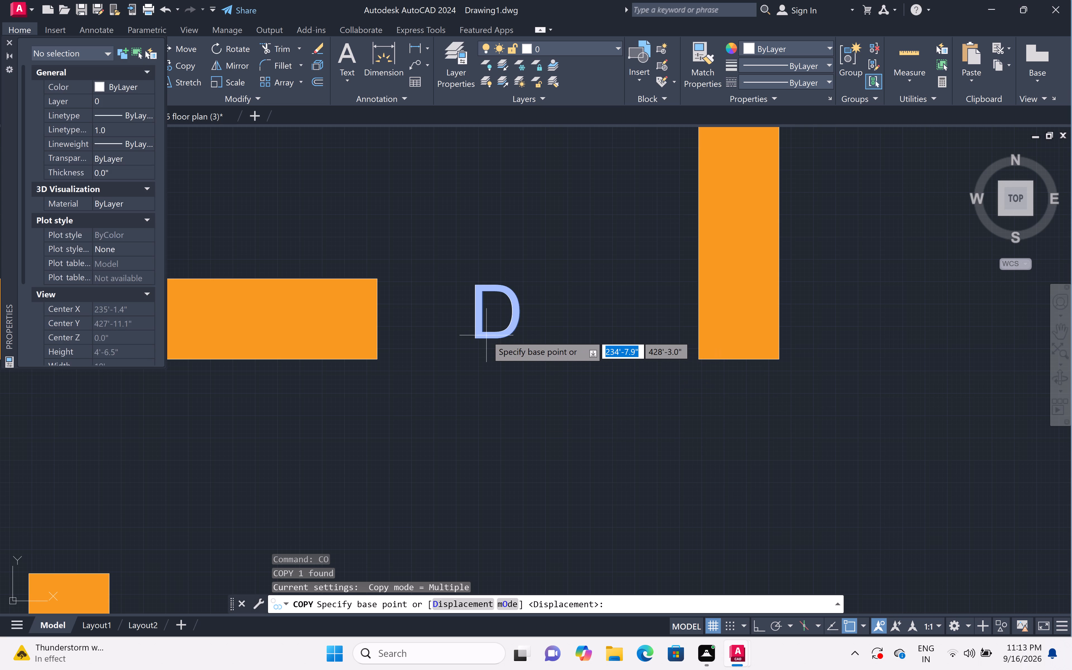
left_click(473, 336)
scroll(568, 323, "down", 4)
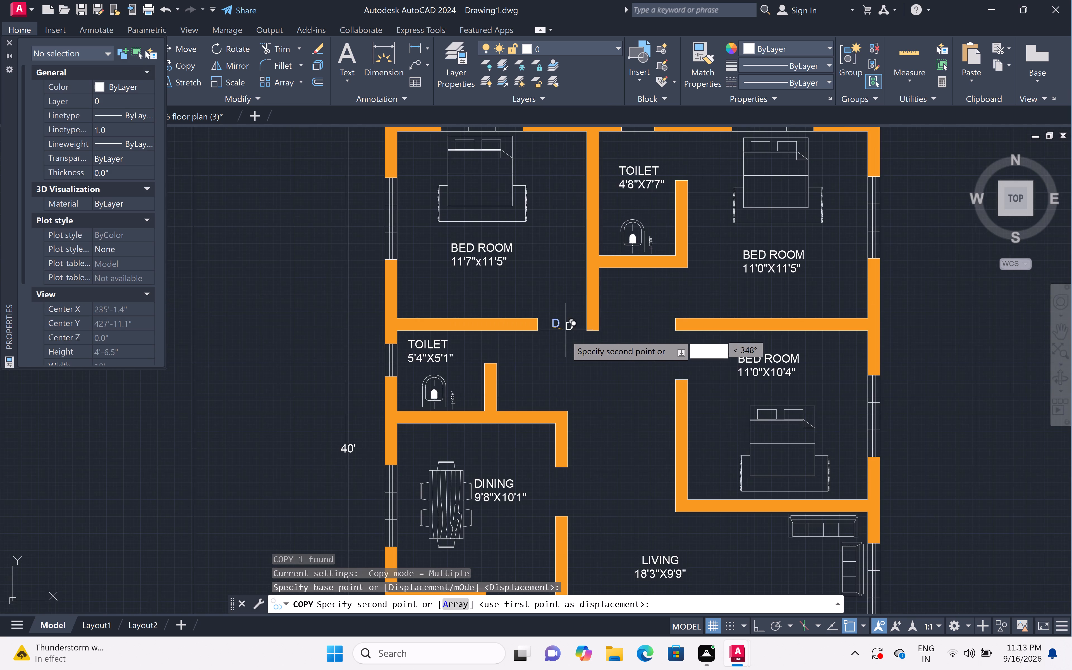
scroll(565, 335, "down", 2)
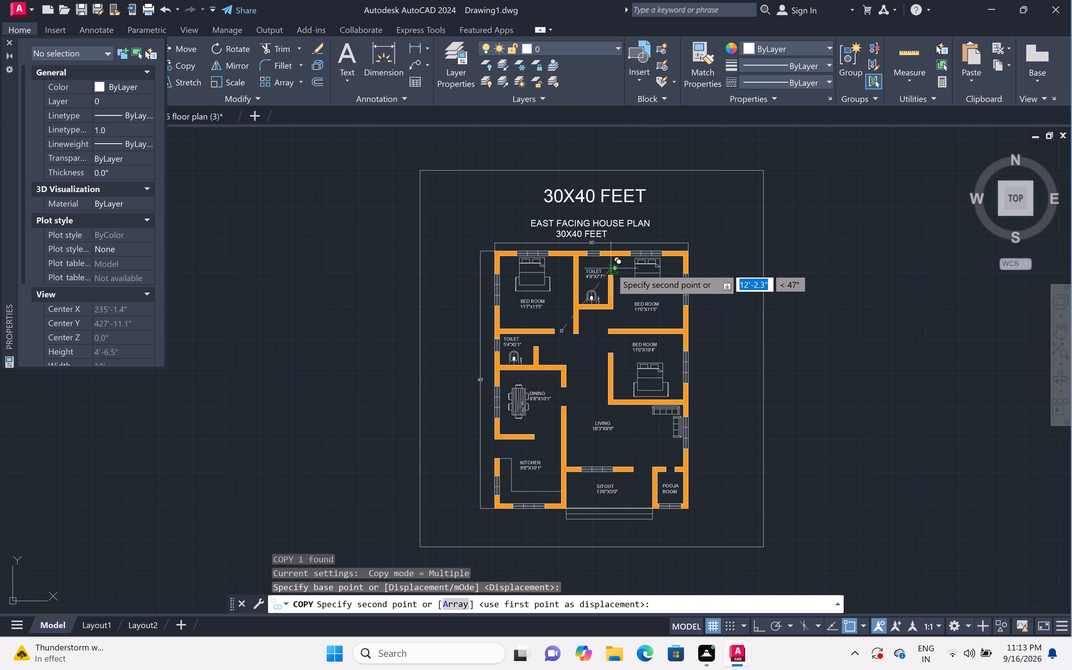
scroll(611, 268, "up", 5)
left_click(592, 258)
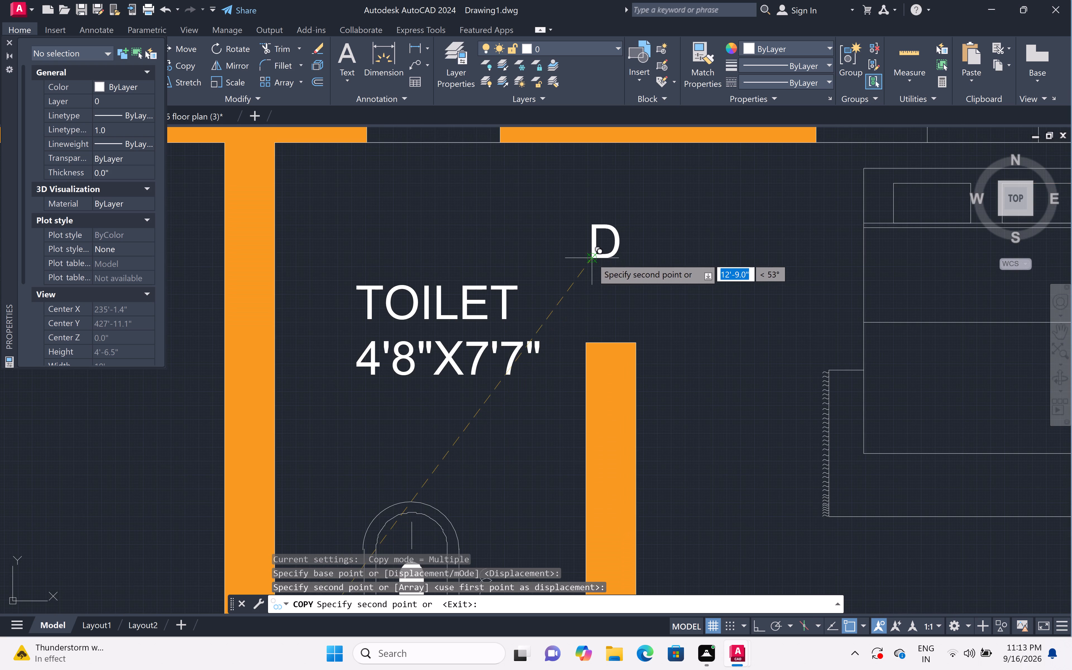
Place further copies of the "D" label in the doorway openings of the 11'0"X11'5" and 11'0"X10'4" bedrooms.
scroll(624, 338, "down", 6)
scroll(616, 417, "up", 2)
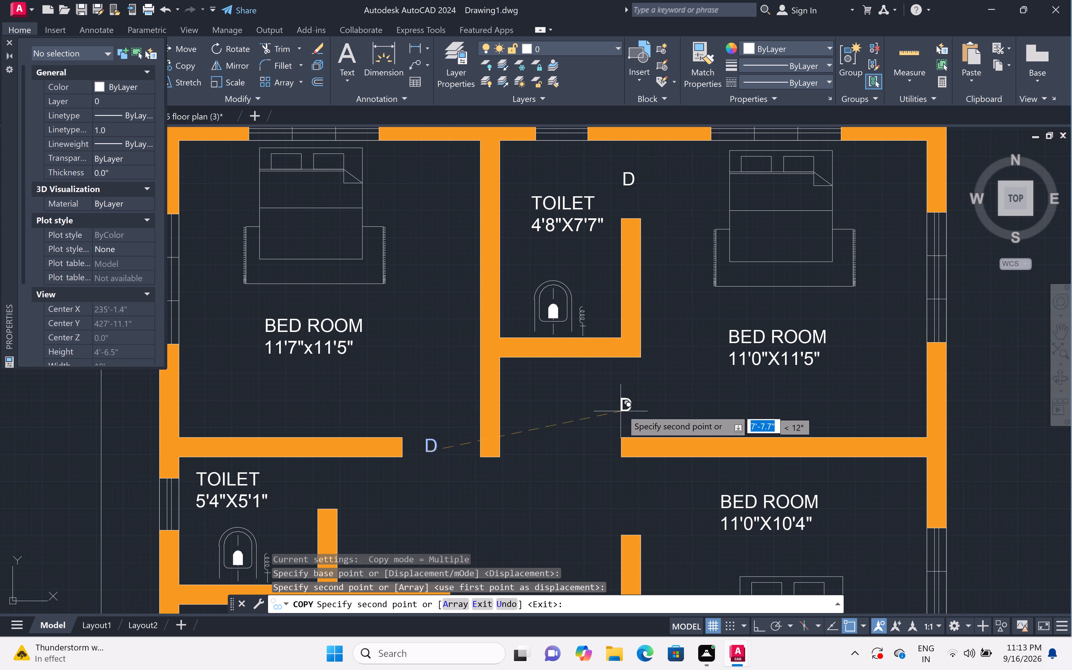
left_click(626, 403)
scroll(615, 483, "down", 4)
scroll(616, 483, "up", 2)
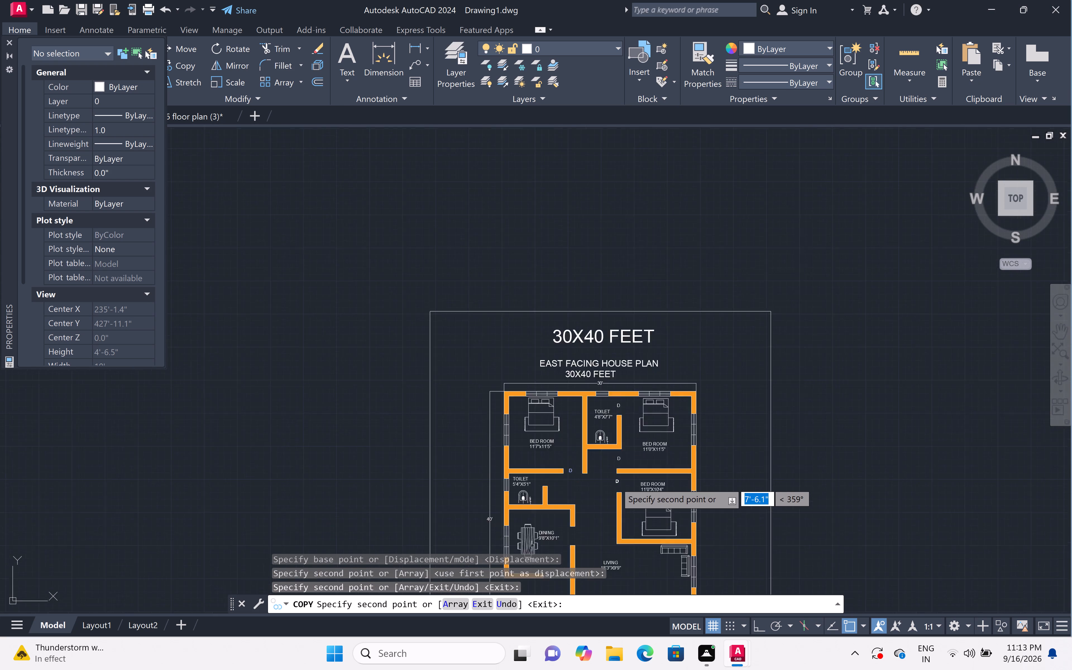
scroll(616, 483, "up", 3)
left_click(626, 493)
Place copies of the "D" label in the doorway openings of the 5'4"X5'1" toilet and the dining room.
scroll(571, 463, "down", 5)
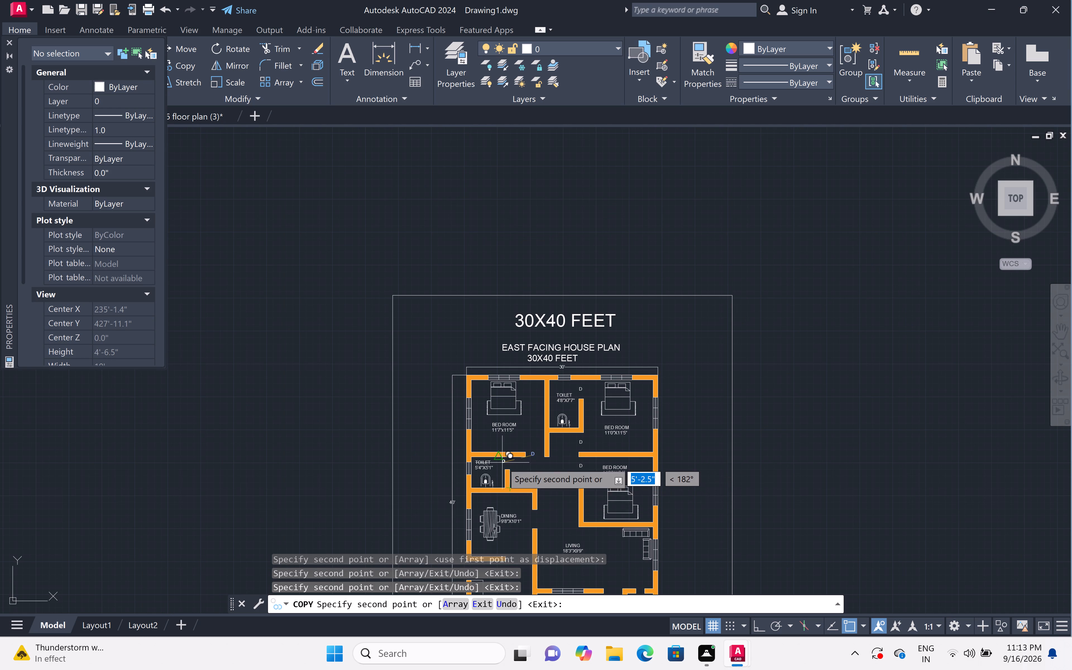
scroll(502, 463, "up", 4)
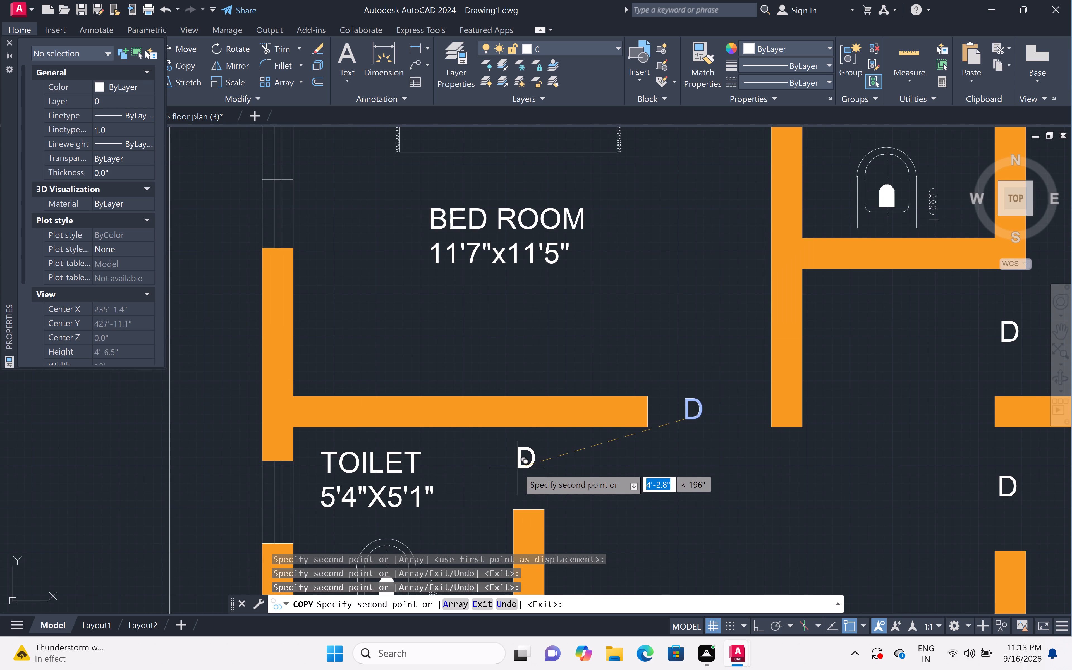
left_click(518, 468)
scroll(482, 416, "down", 6)
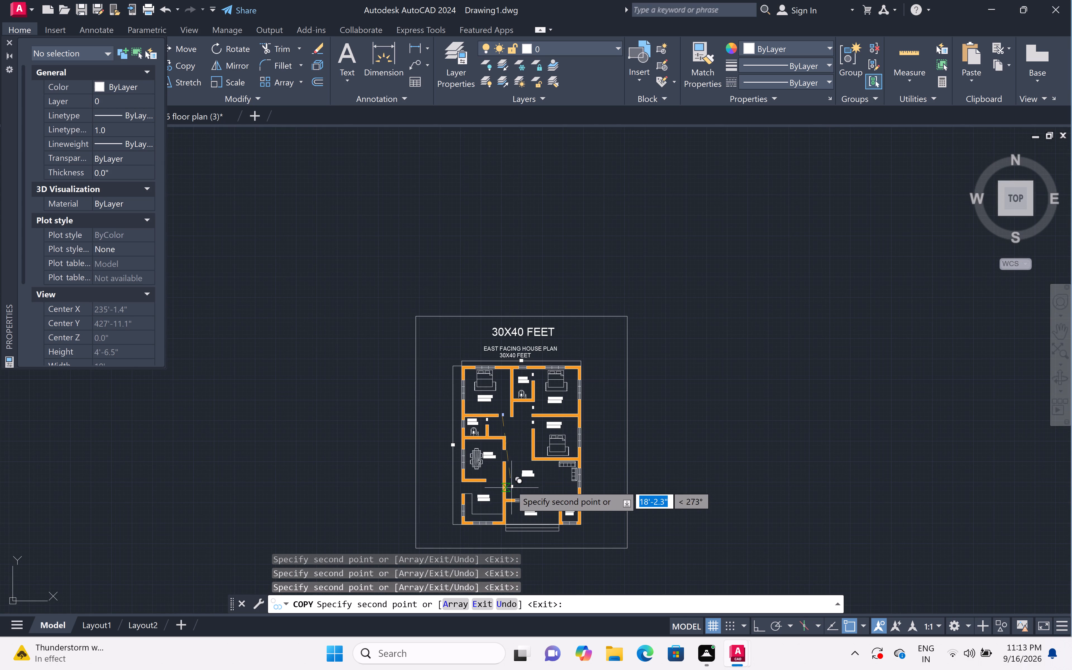
scroll(502, 460, "up", 5)
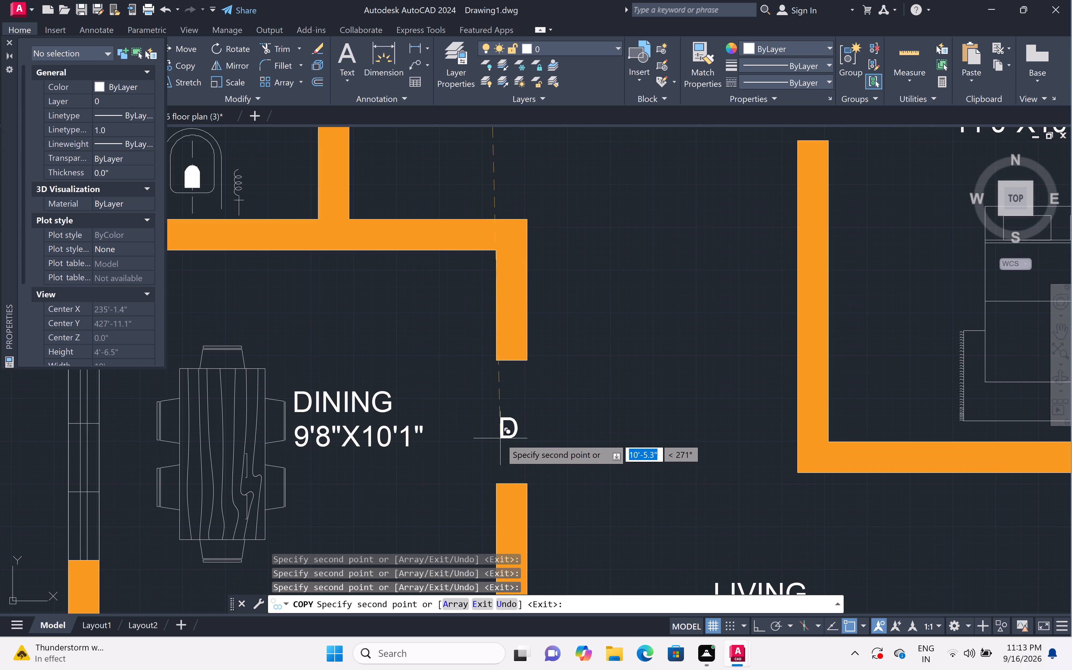
left_click(501, 433)
Place copies of the "D" label in the kitchen's outer-wall doorway and the doorway between the living room and sitout.
scroll(581, 446, "down", 5)
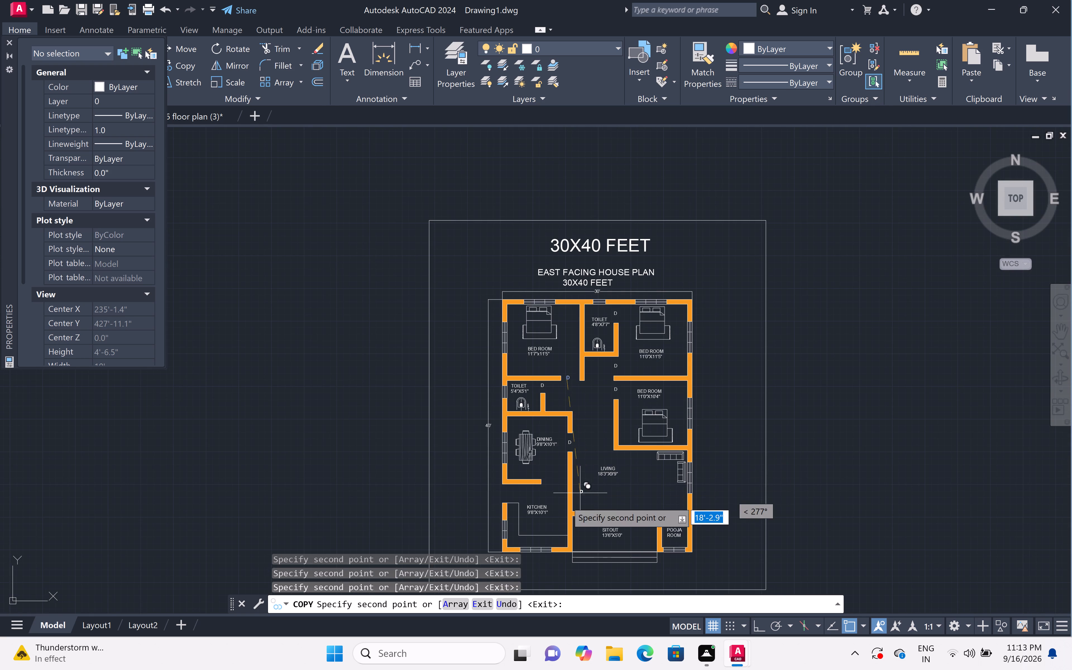
scroll(504, 506, "up", 4)
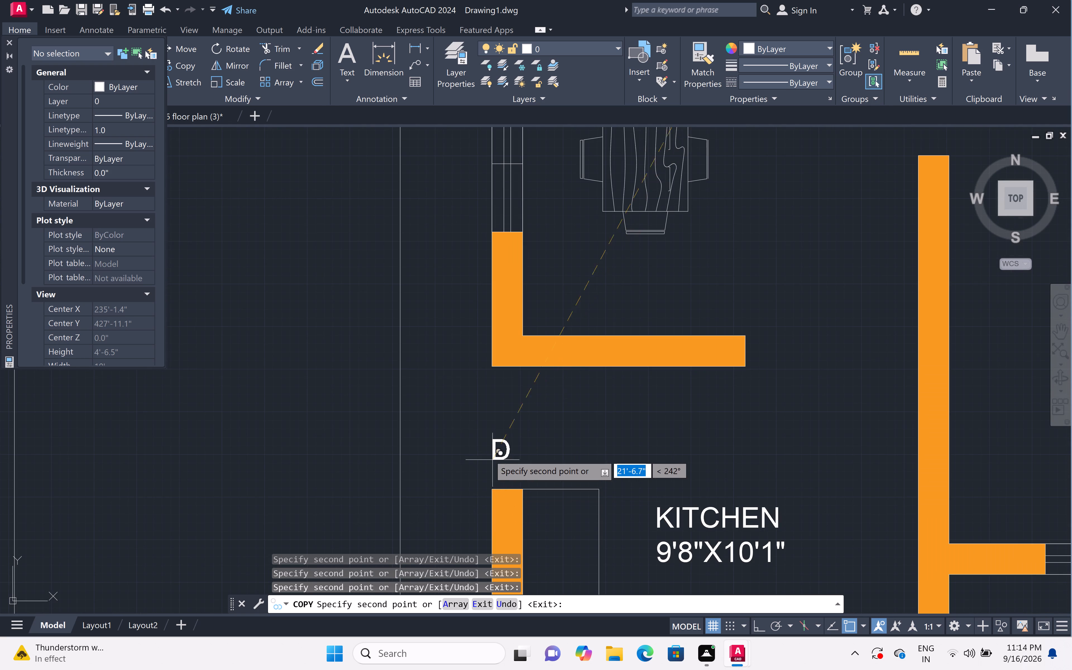
left_click(500, 443)
scroll(584, 446, "down", 4)
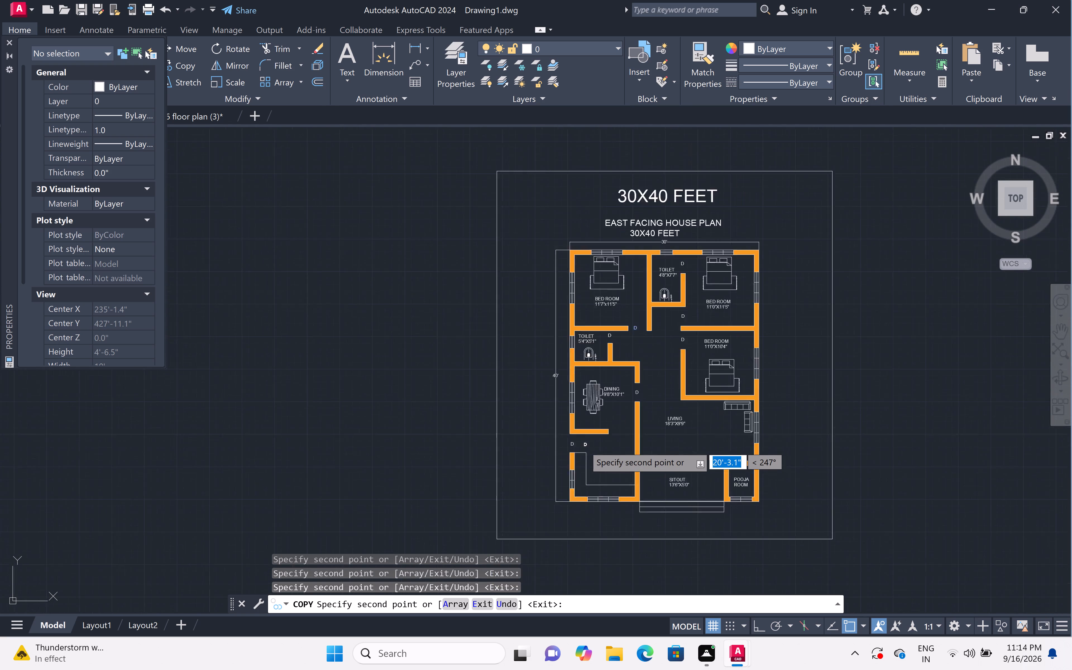
scroll(584, 446, "down", 1)
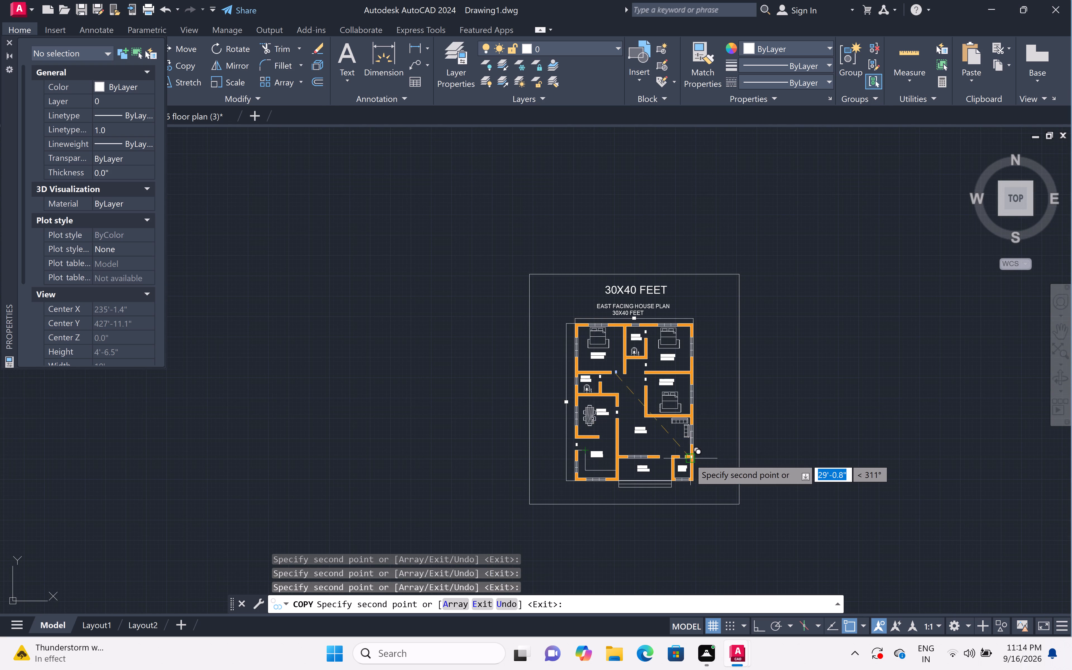
scroll(671, 462, "up", 4)
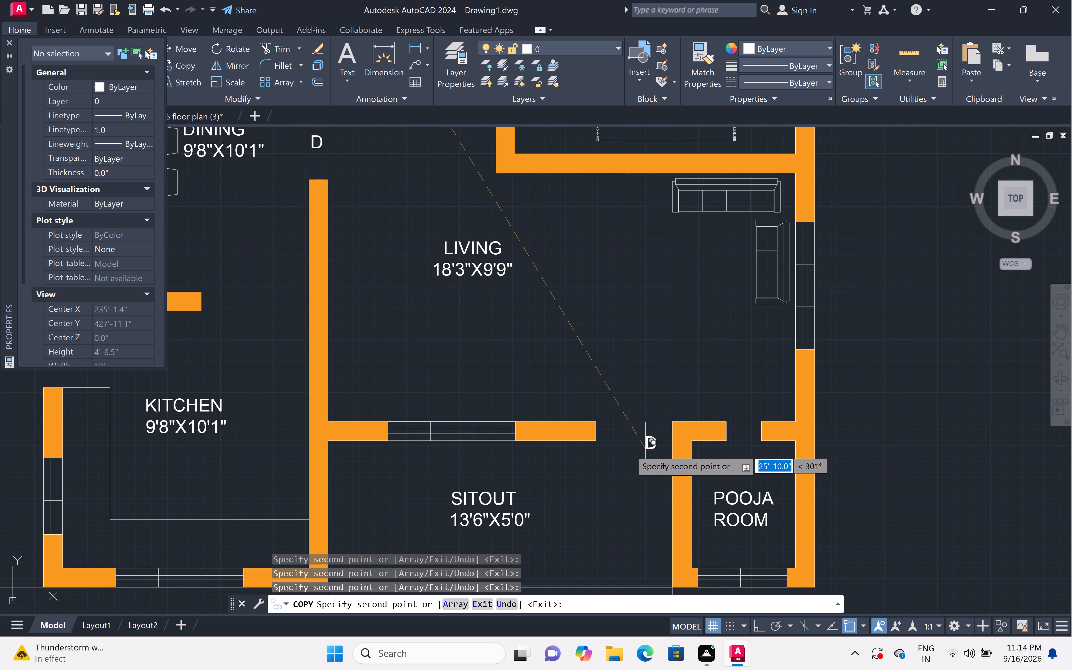
left_click(634, 439)
Place a last copy of the "D" label in the pooja room's doorway opening and finish copying.
scroll(602, 353, "down", 3)
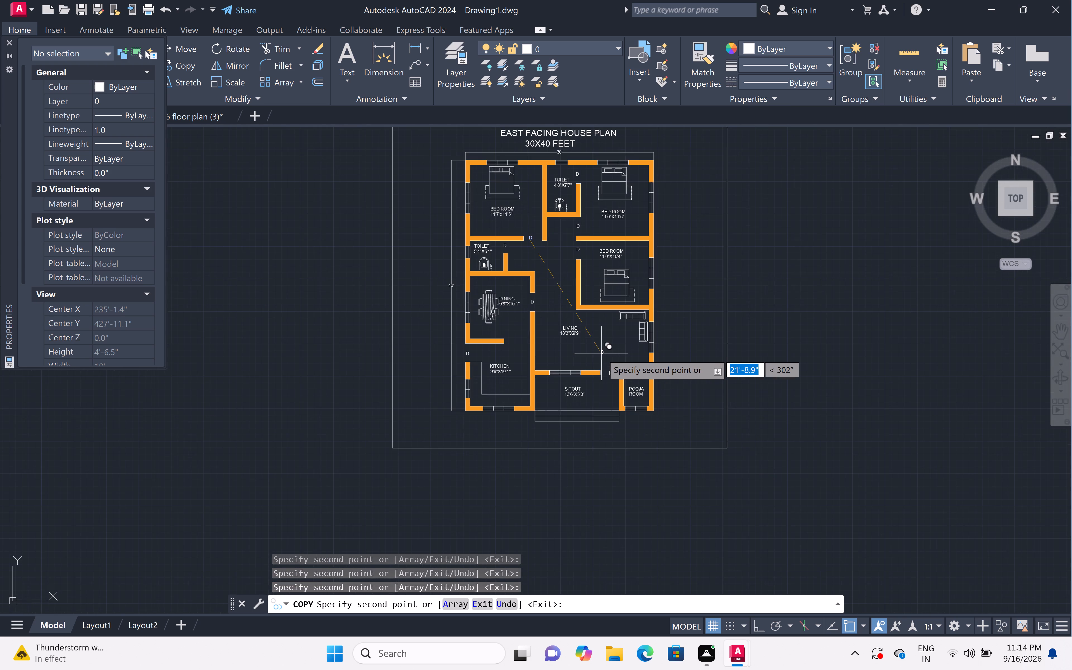
scroll(632, 380, "up", 3)
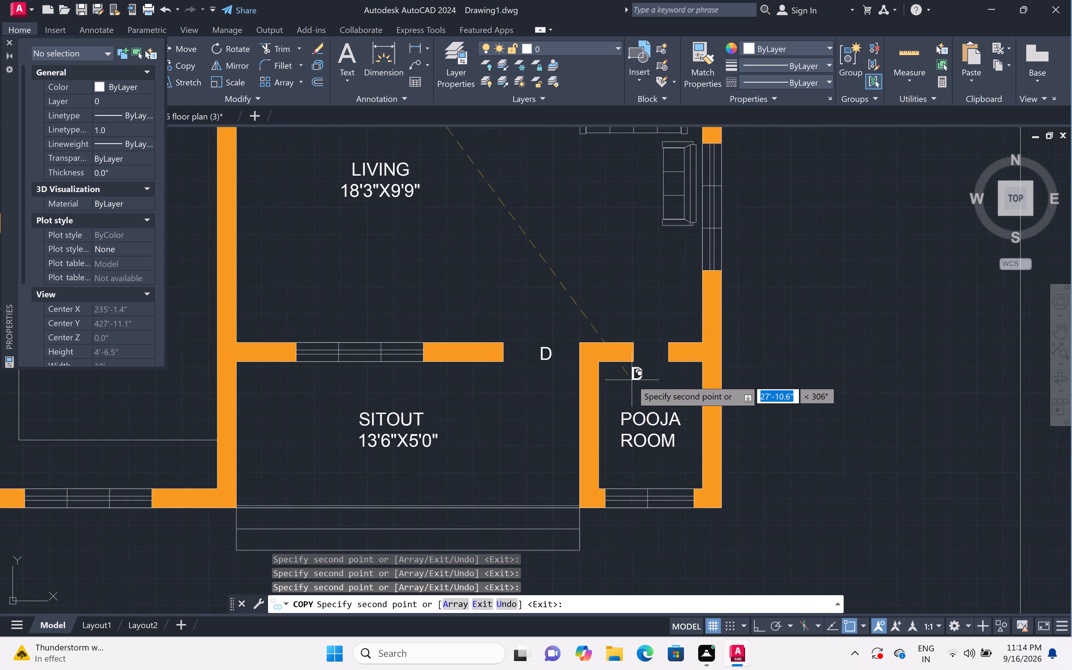
scroll(632, 380, "up", 1)
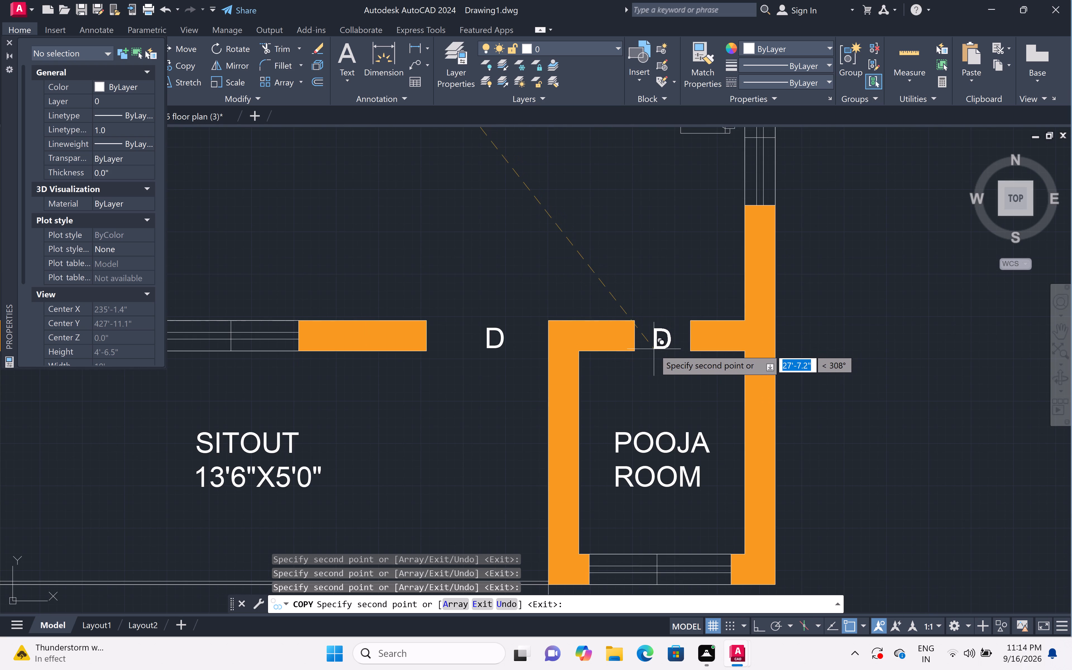
left_click(655, 344)
scroll(465, 344, "down", 5)
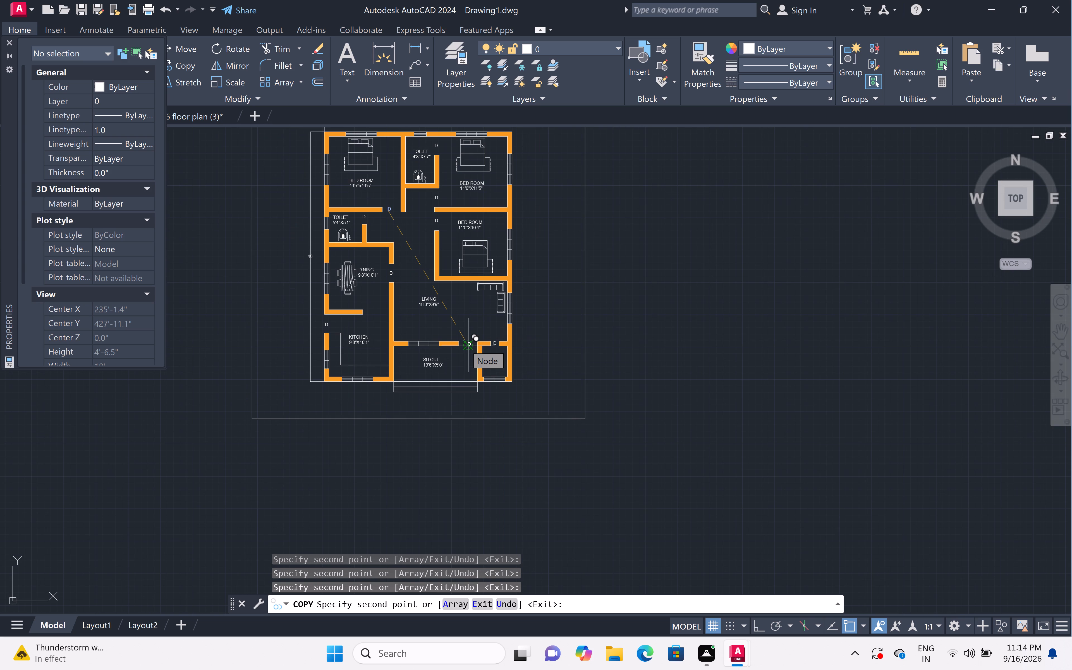
key("Escape")
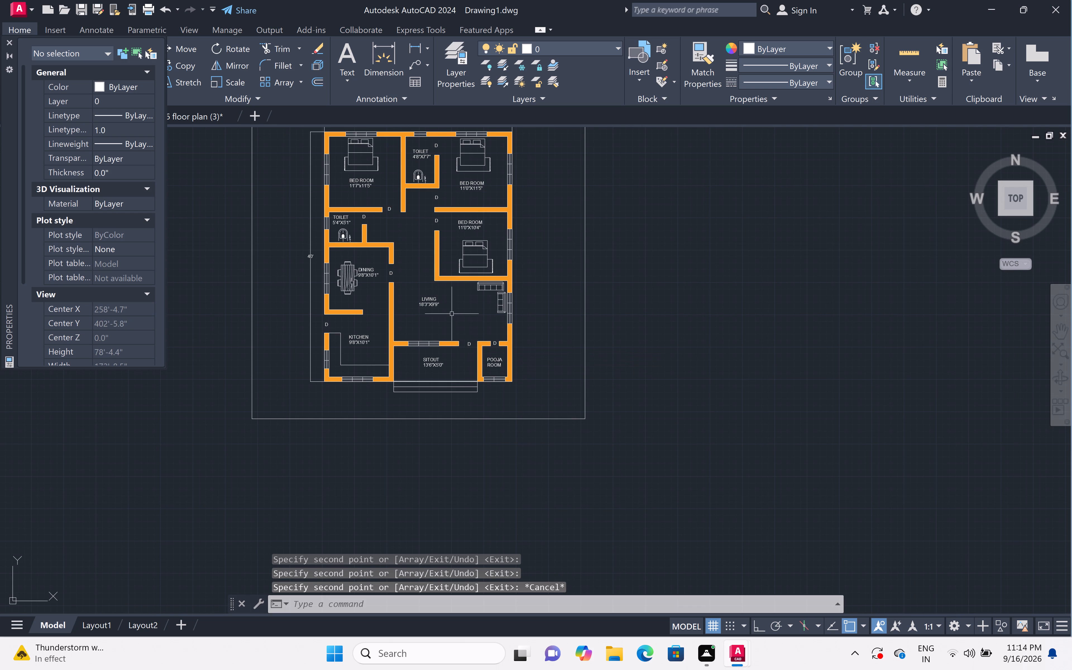
Start plotting the model and choose DWG To PDF.pc3 as the plotter.
scroll(451, 314, "down", 2)
scroll(484, 231, "up", 2)
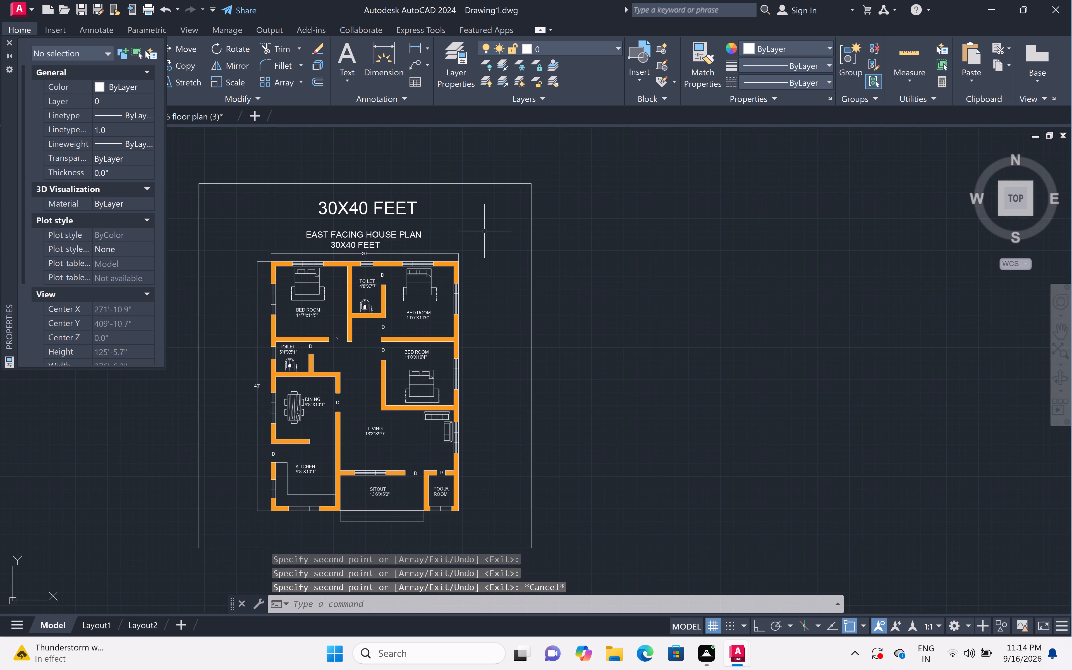
scroll(484, 234, "down", 1)
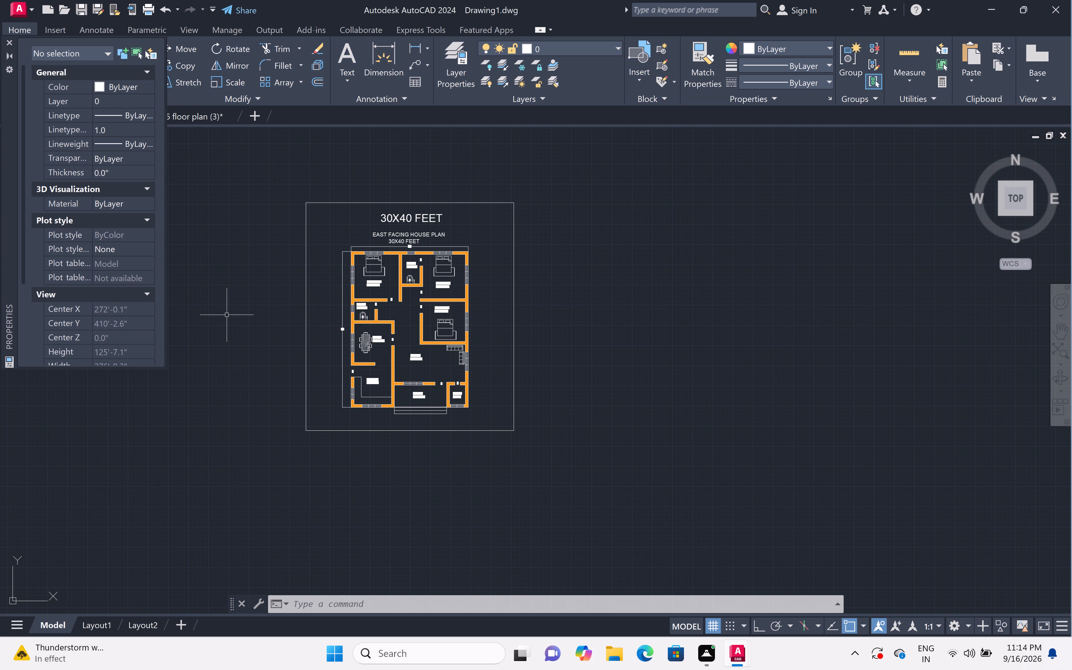
key("ctrl+p")
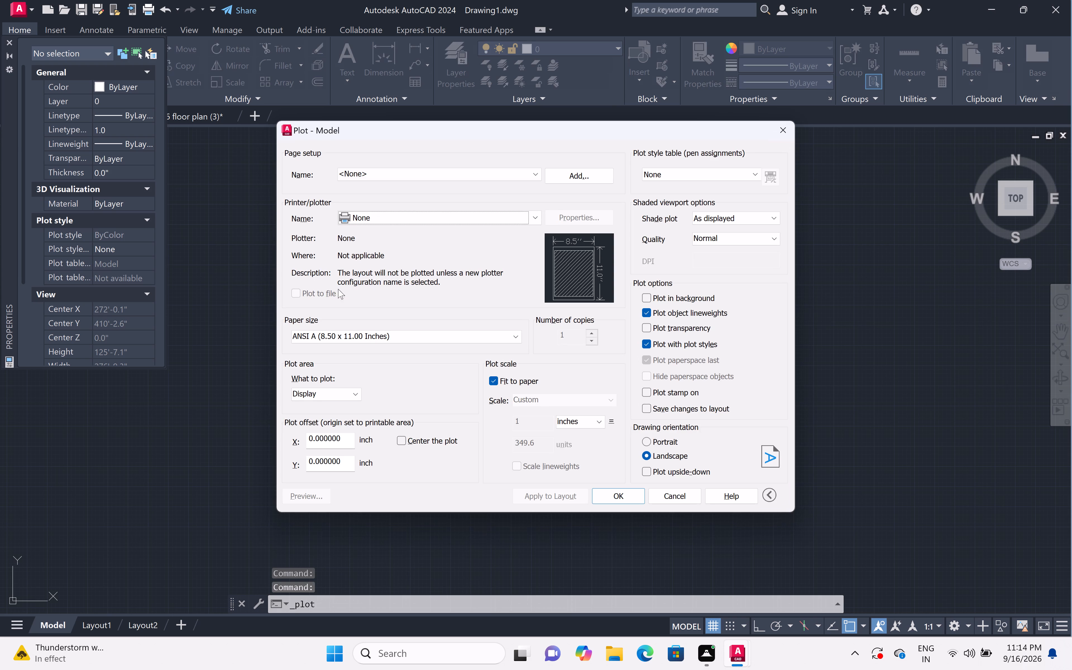
left_click(537, 213)
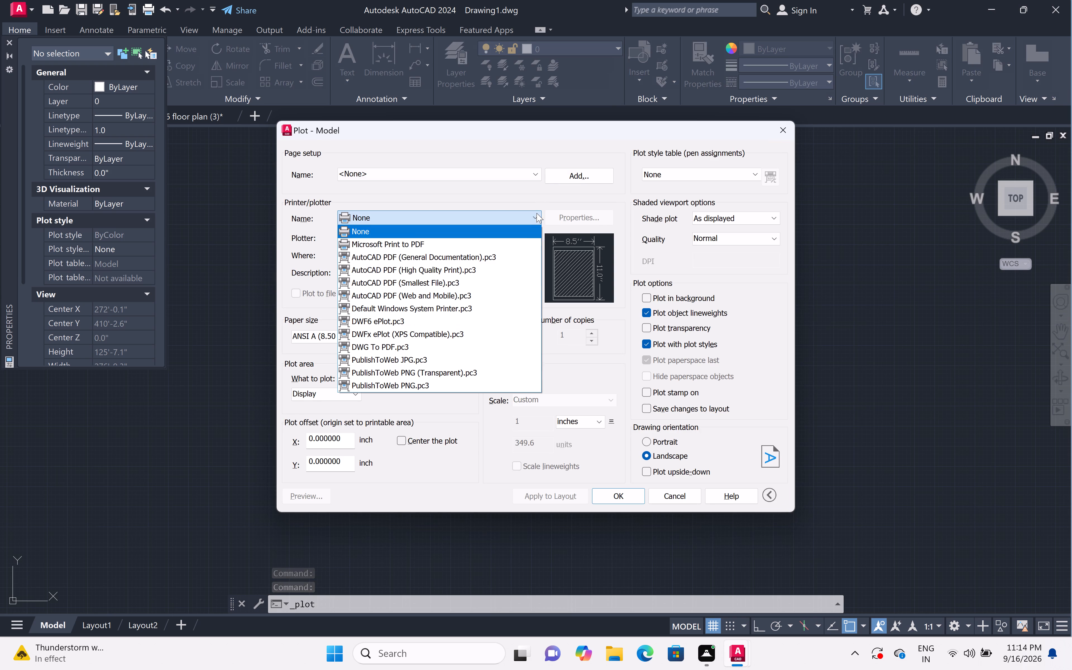
left_click(504, 345)
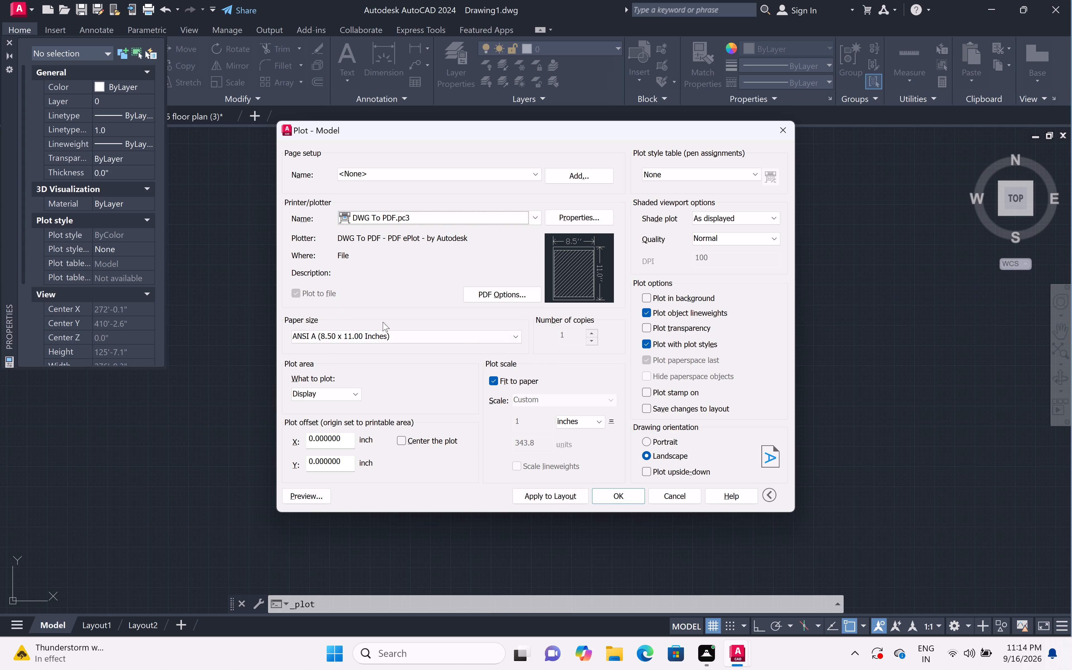
Set the plot's paper size to ISO full bleed A1 (594.00 x 841.00 MM).
left_click(514, 332)
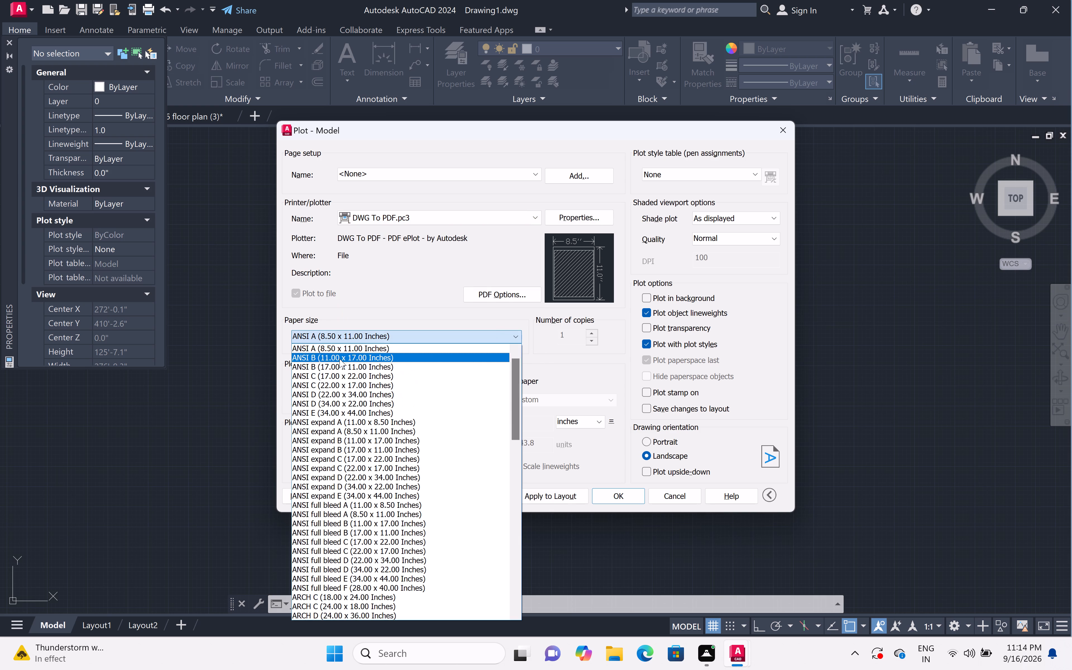
scroll(335, 363, "down", 10)
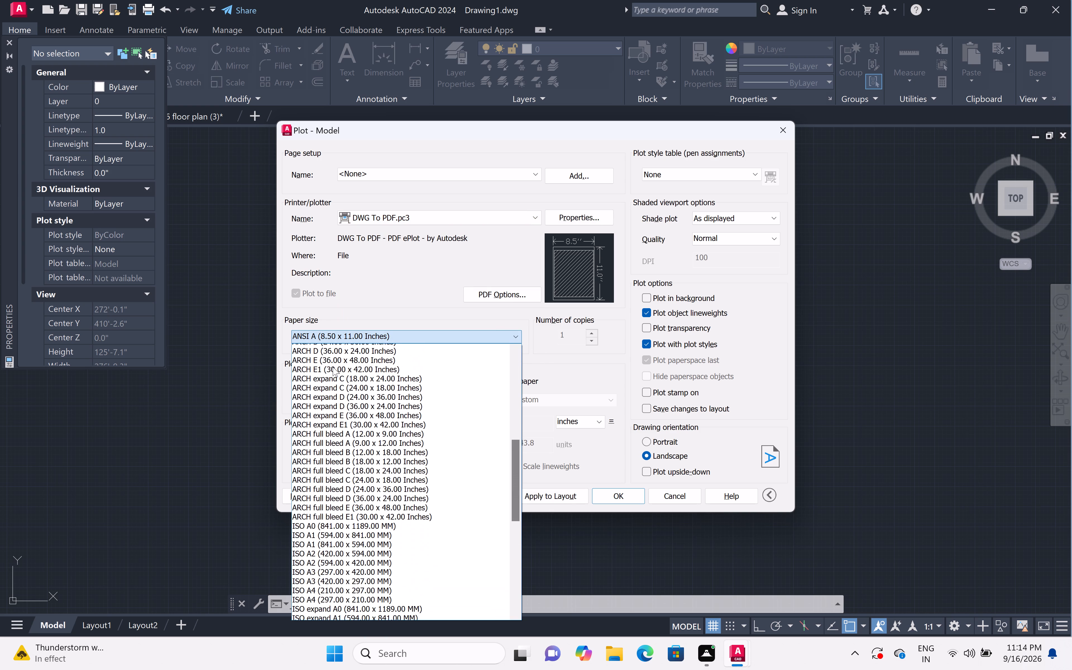
scroll(333, 367, "down", 4)
scroll(352, 380, "down", 5)
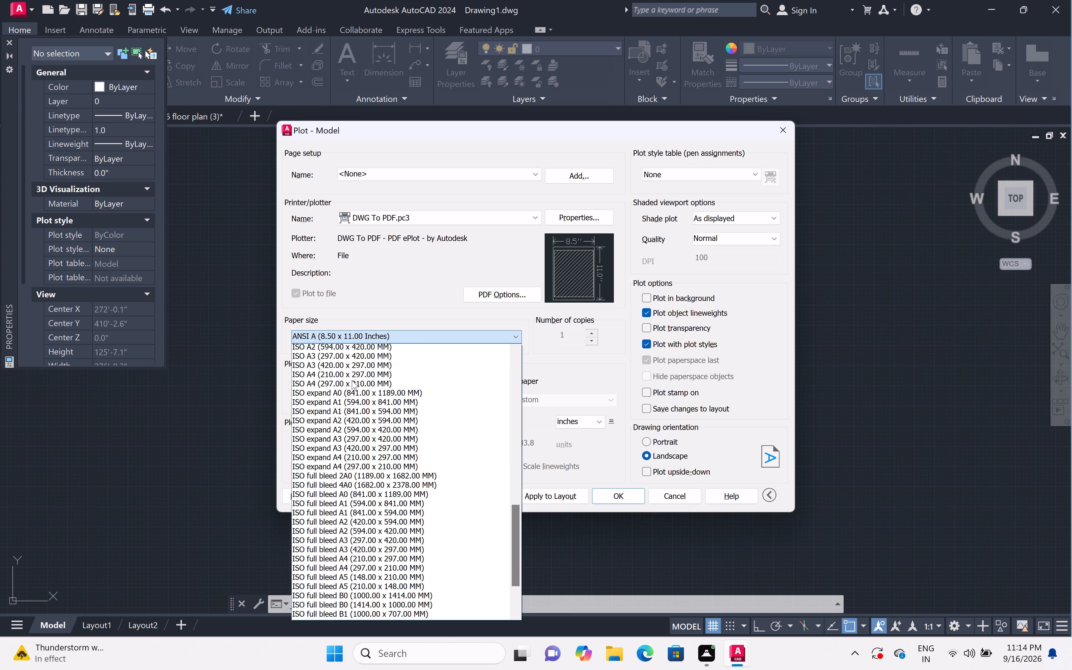
scroll(360, 428, "down", 4)
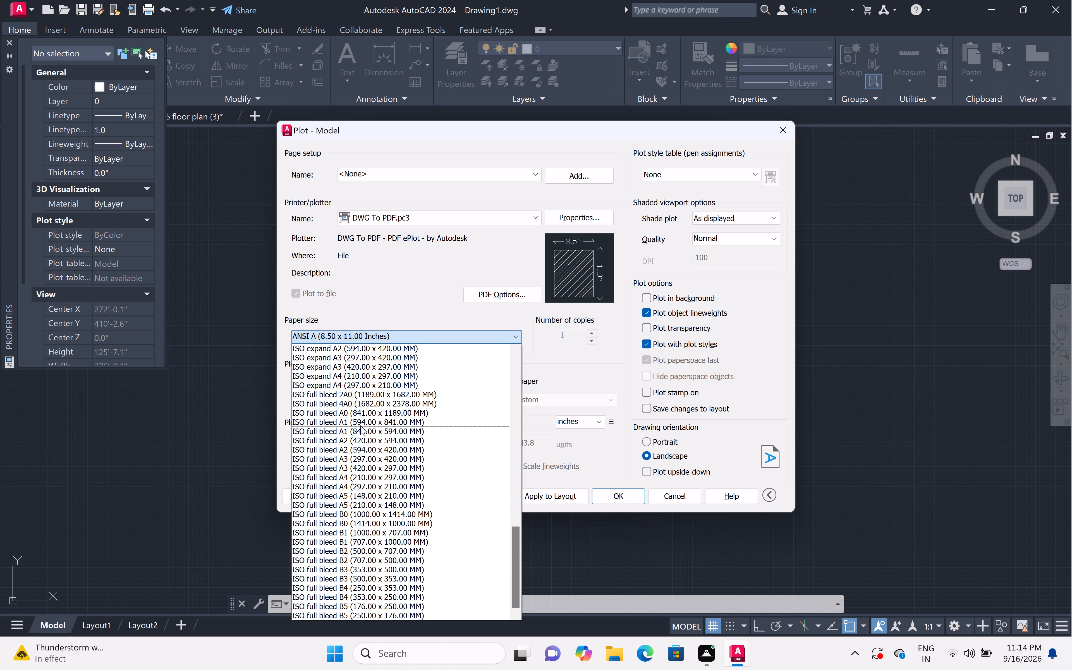
scroll(360, 425, "down", 4)
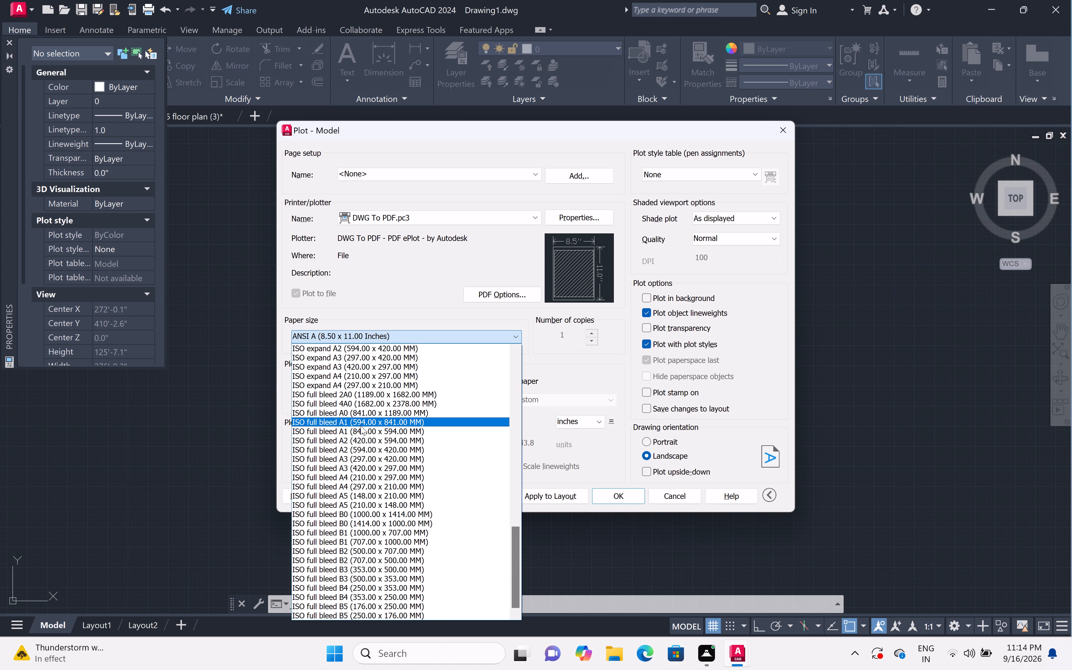
scroll(361, 425, "down", 7)
left_click_drag(361, 425, 370, 421)
left_click(458, 348)
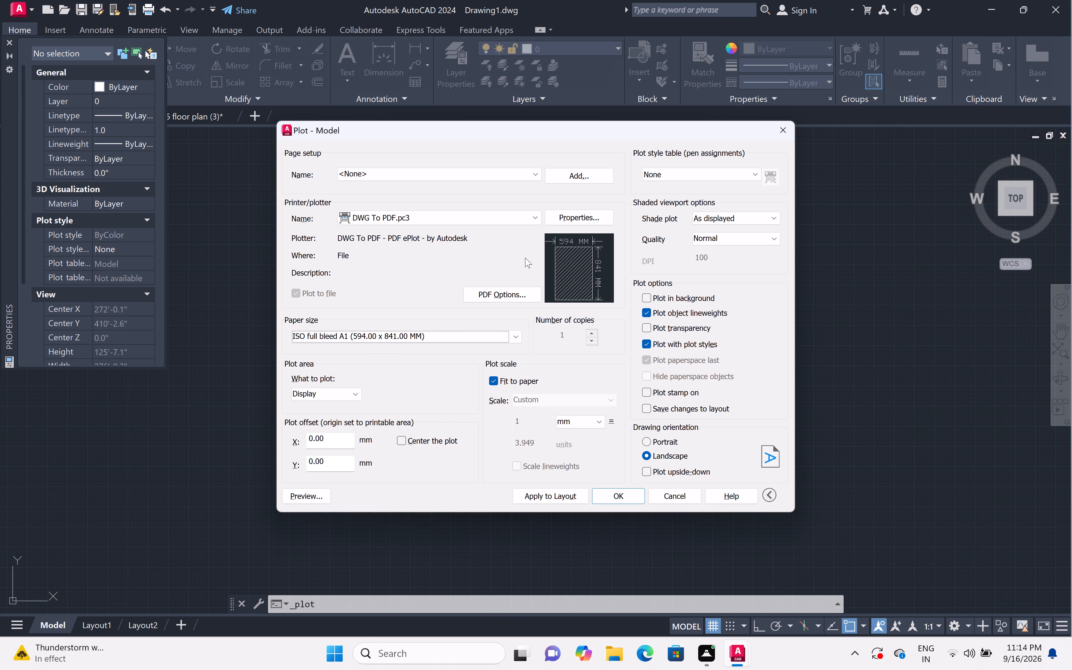
Set the plot's paper size to ISO A4 (297.00 x 210.00 MM).
left_click(516, 333)
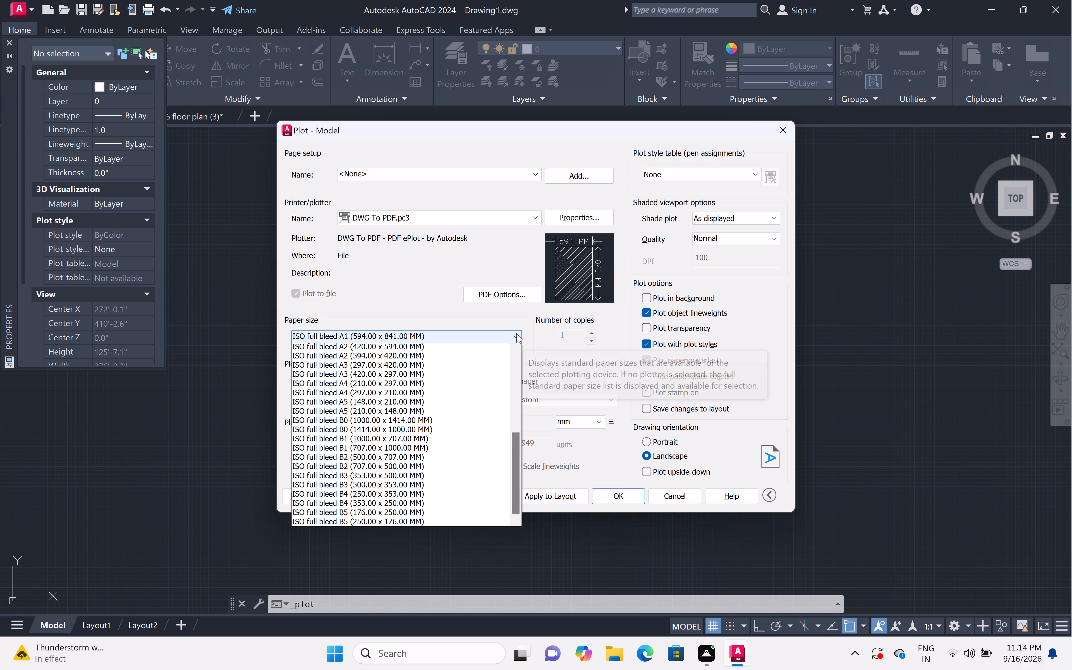
scroll(327, 406, "down", 4)
scroll(321, 437, "up", 4)
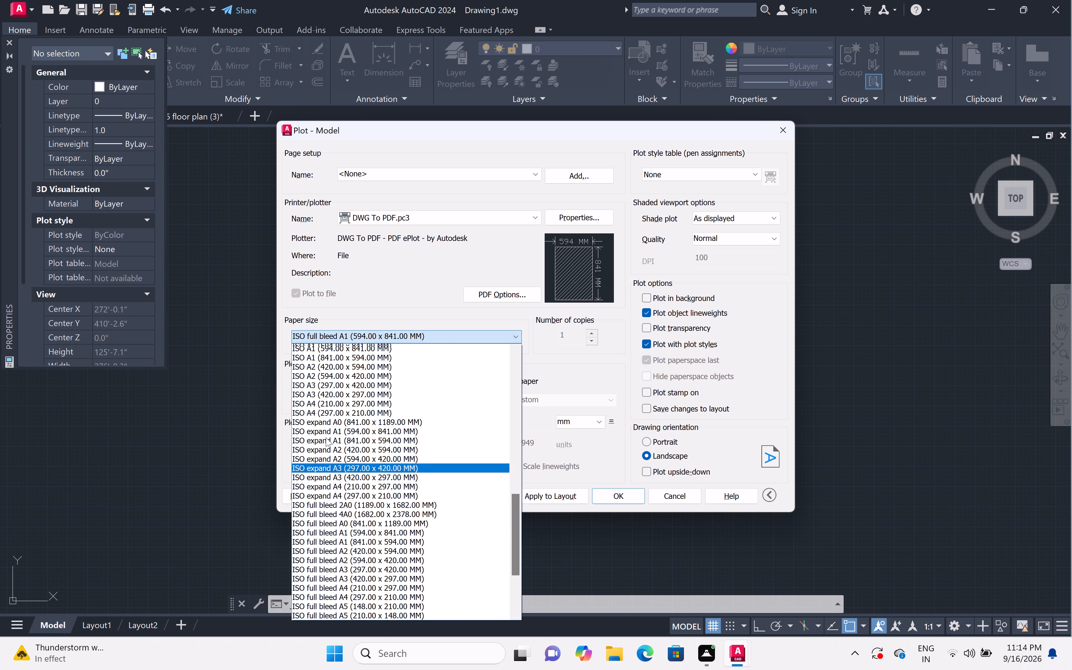
scroll(326, 437, "up", 1)
scroll(326, 437, "down", 1)
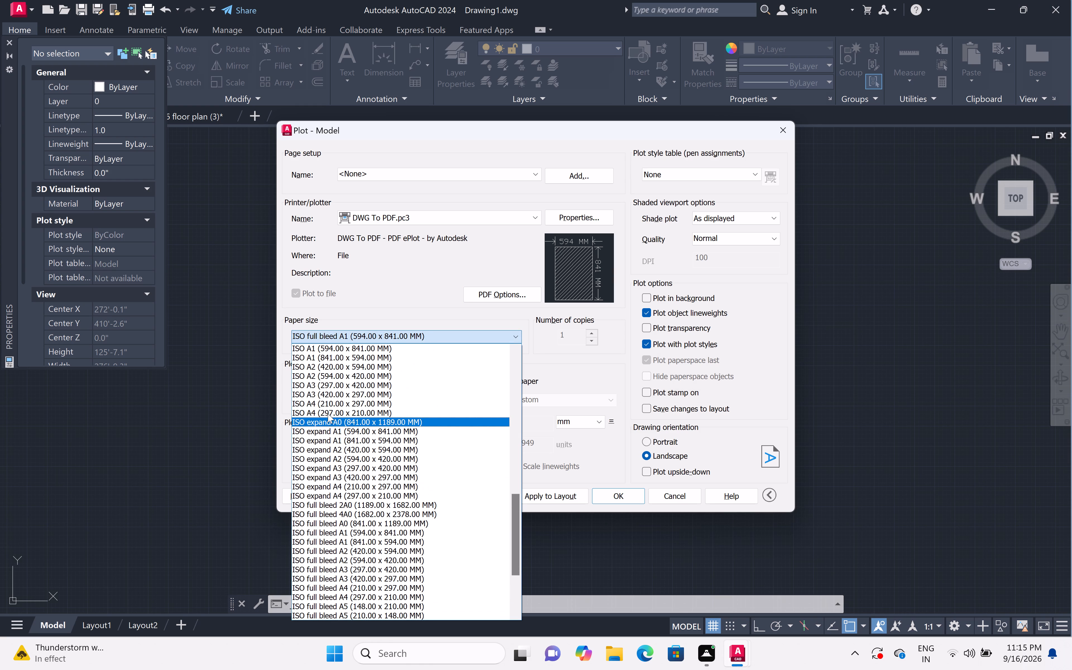
left_click(328, 413)
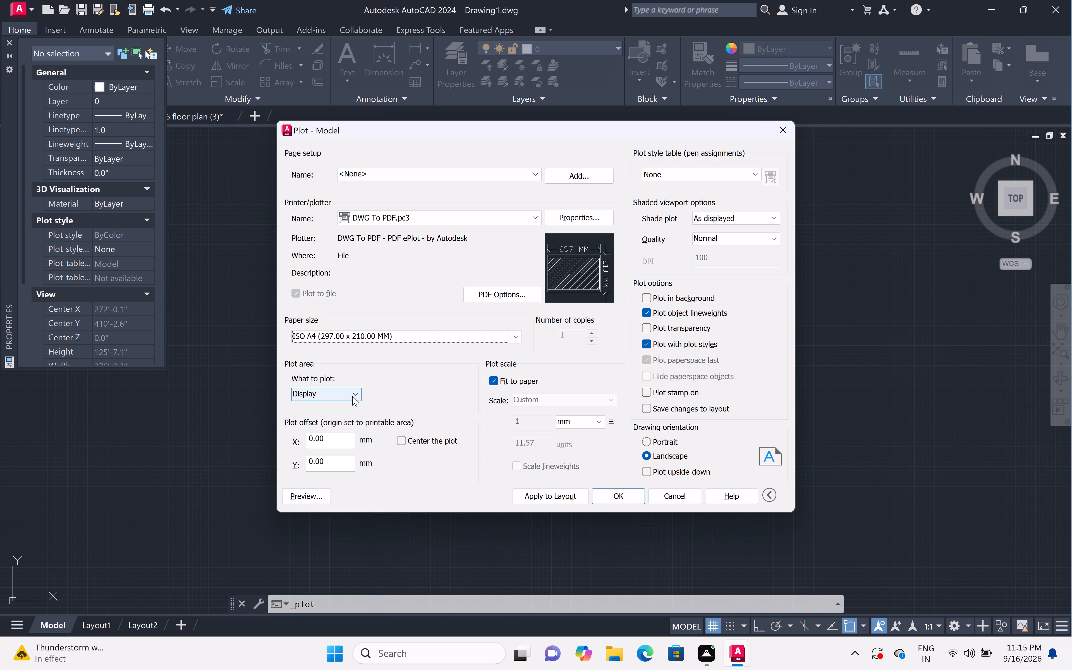
Set the plot area to a window spanning opposite corners of the sheet's outer frame, and centre the plot.
double_click(355, 392)
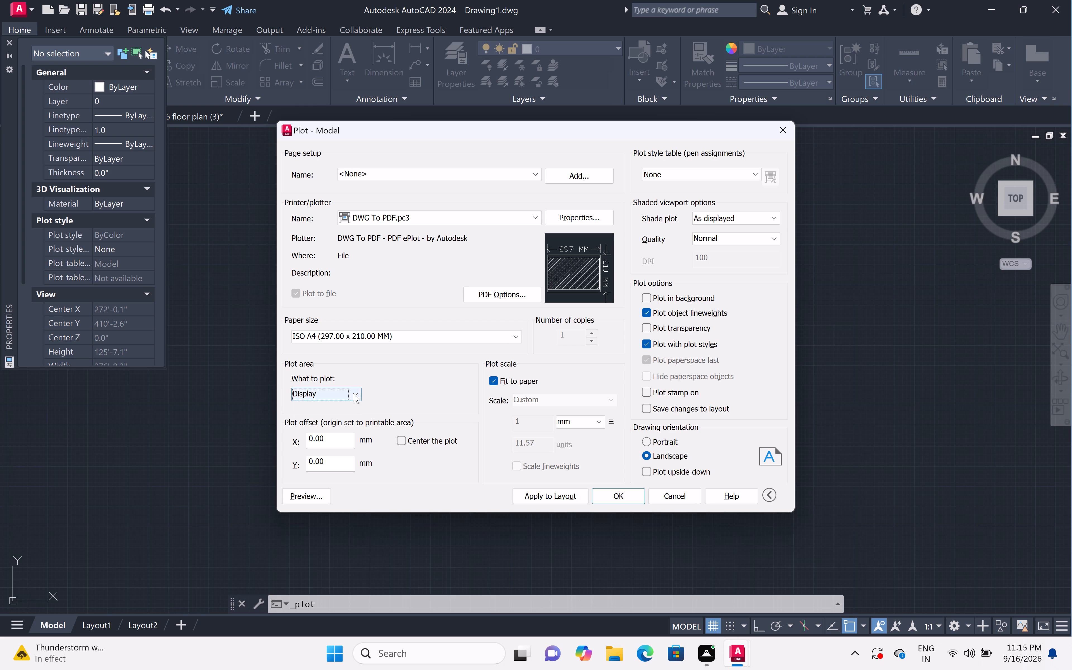
left_click(354, 393)
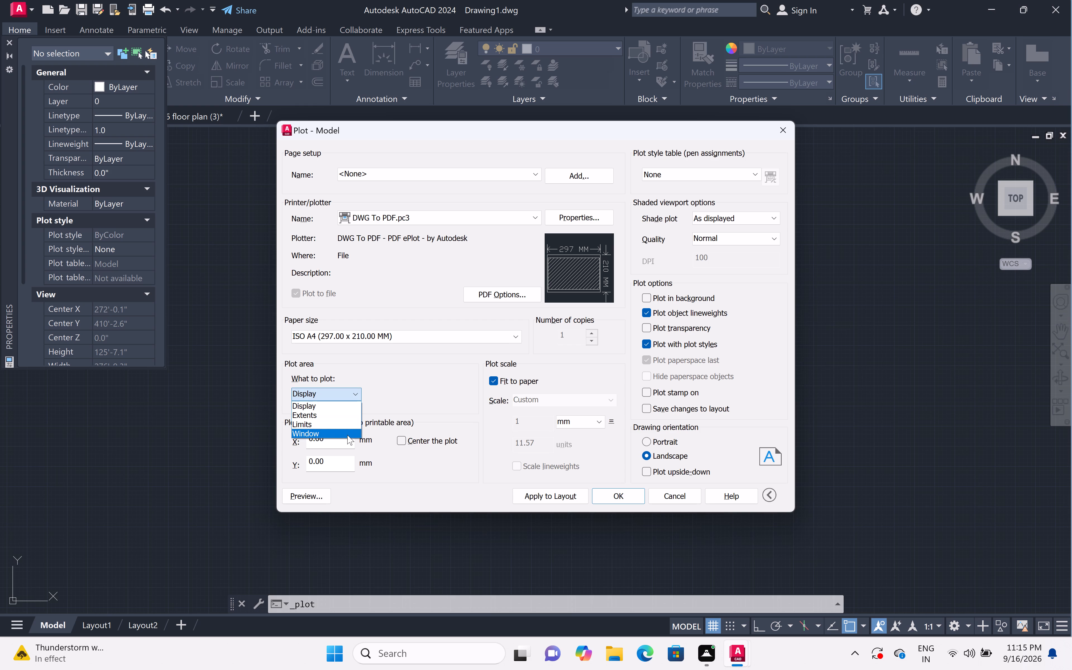
left_click(344, 430)
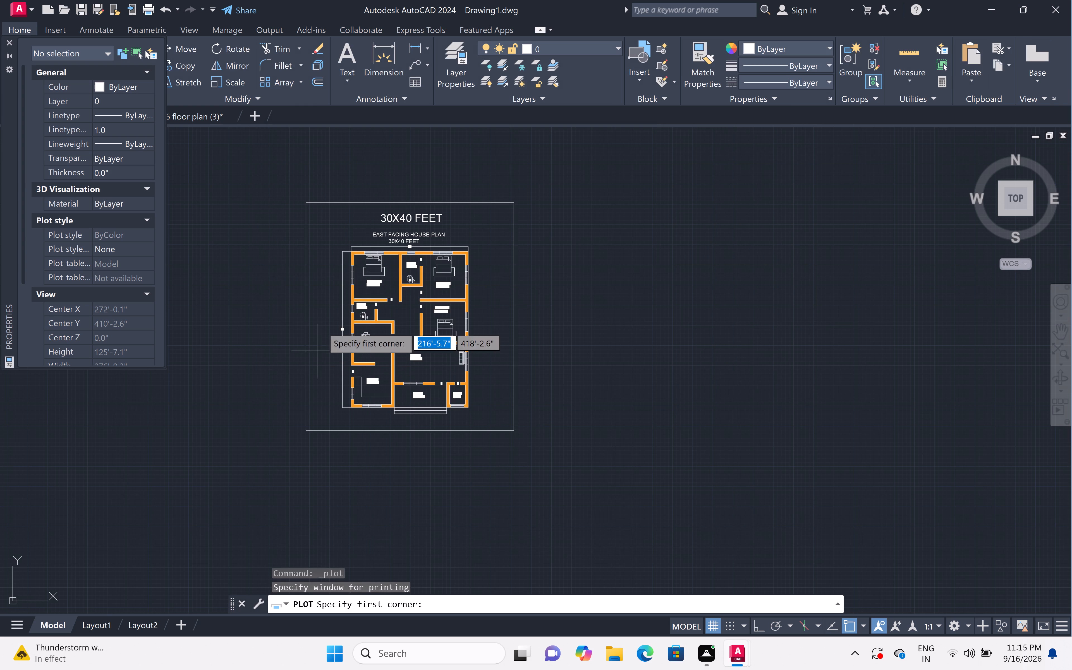
double_click(302, 203)
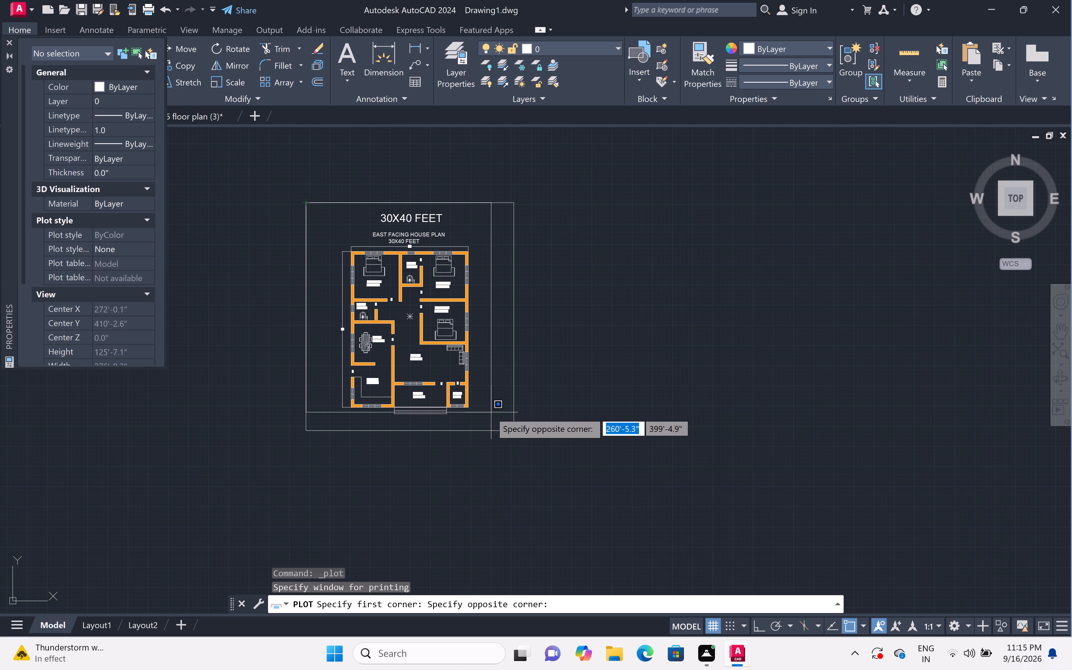
left_click(510, 427)
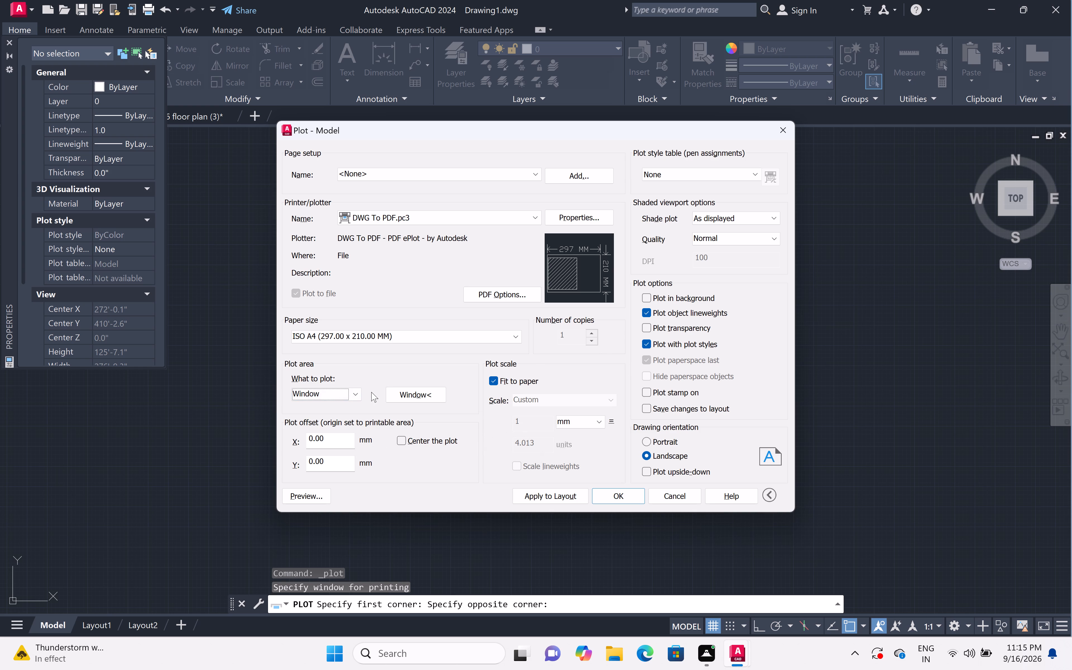
left_click(404, 436)
scroll(427, 431, "down", 3)
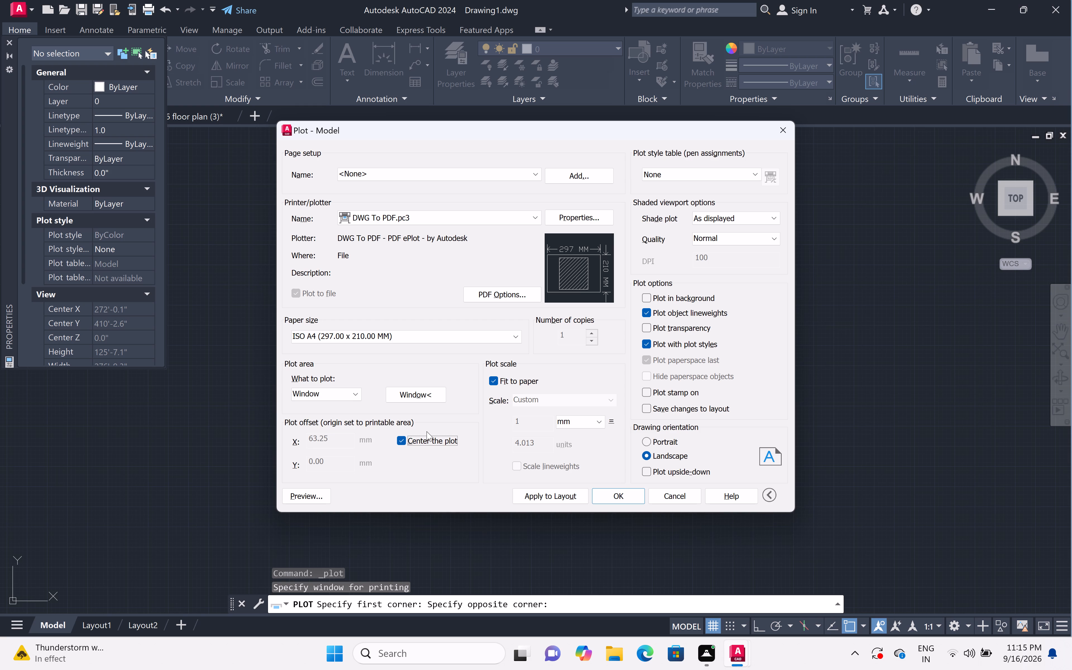
scroll(427, 431, "down", 1)
Choose acad.ctb as the plot style table and assign it to all layouts.
left_click(757, 173)
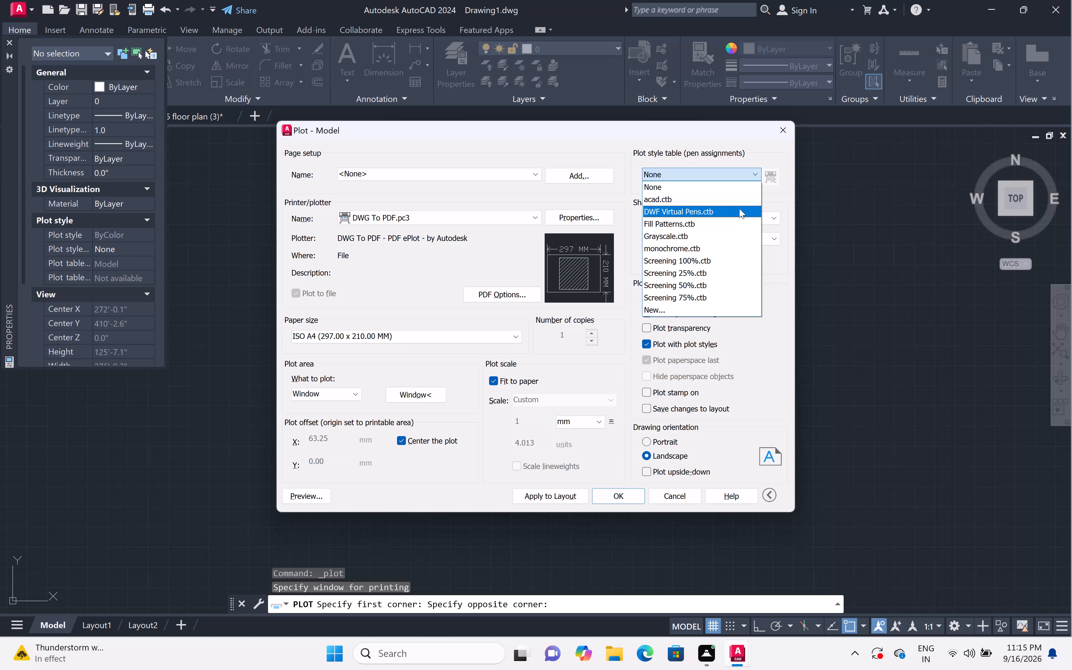
left_click(736, 203)
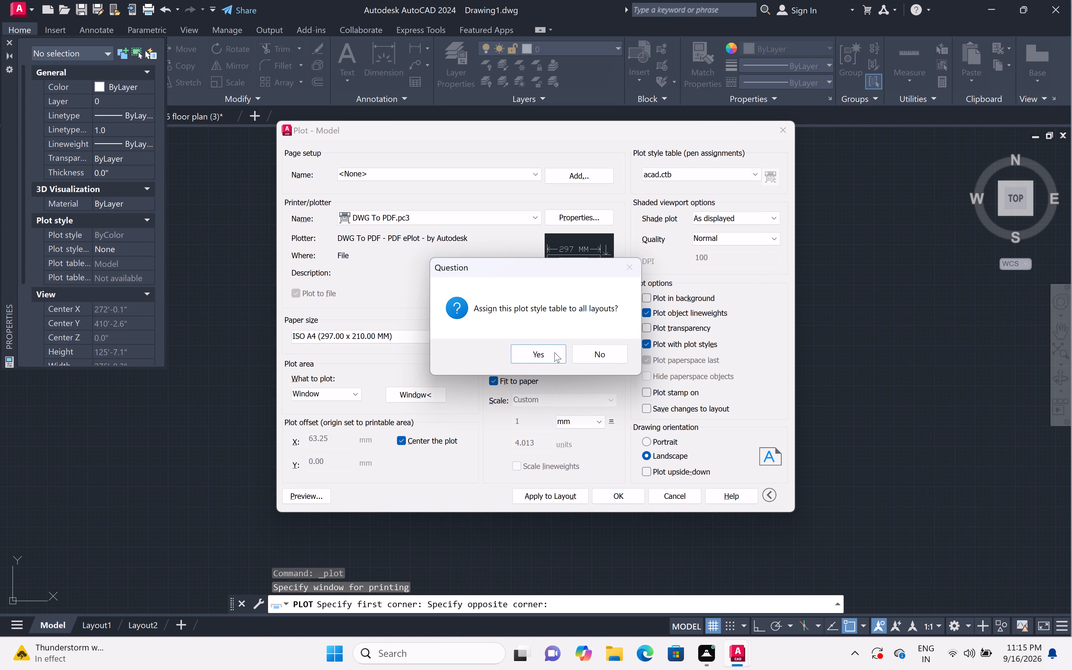
left_click(554, 352)
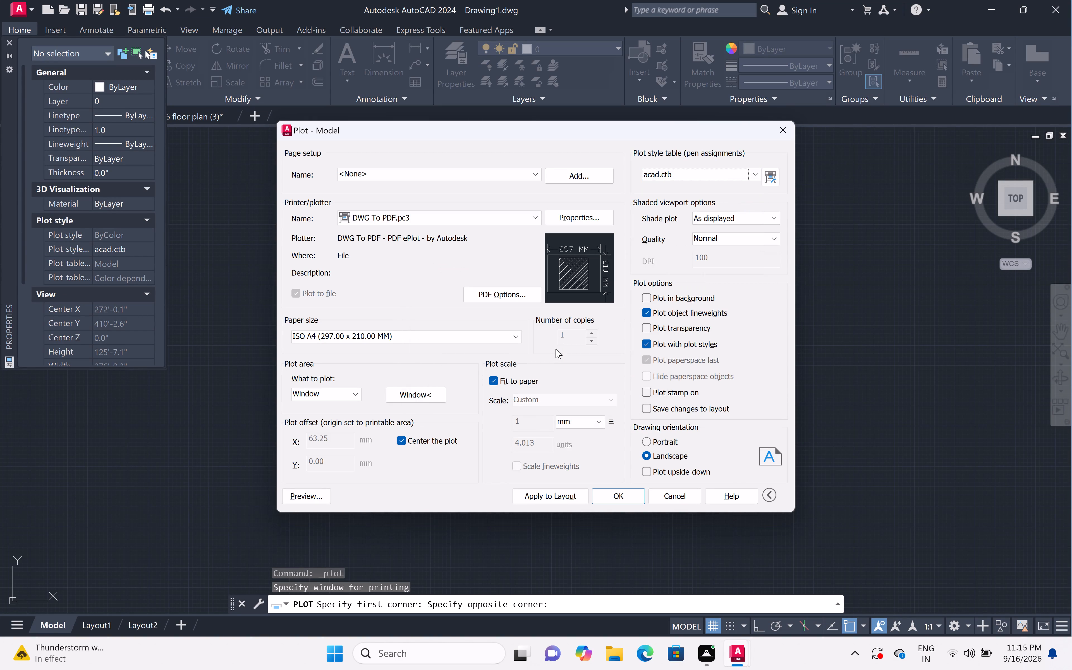
Preview the plot to check the framed house plan on the paper, and exit the preview.
double_click(320, 494)
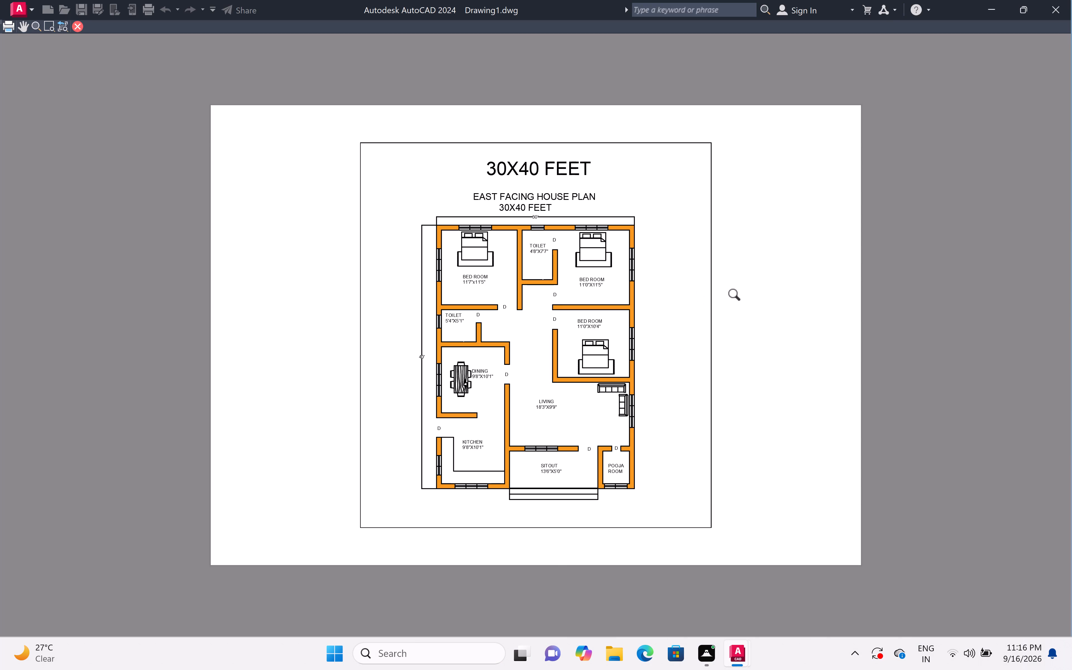
right_click(738, 296)
double_click(745, 309)
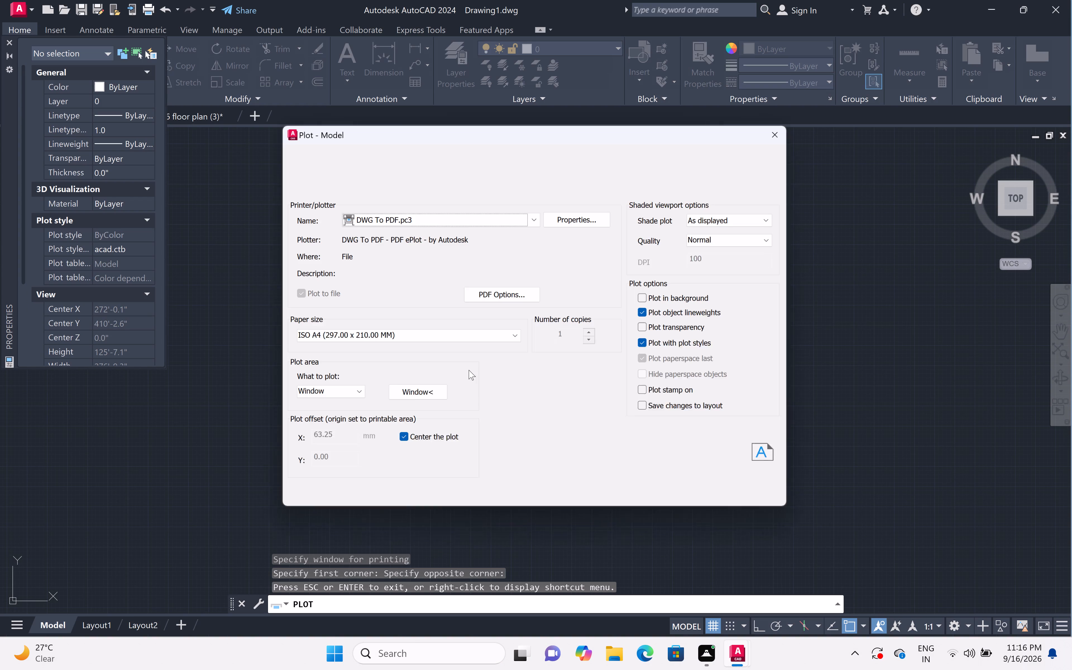
Apply the plot settings to the layout and plot to a PDF named "16-9-26 PLAN (6)" in the Documents folder.
left_click(550, 496)
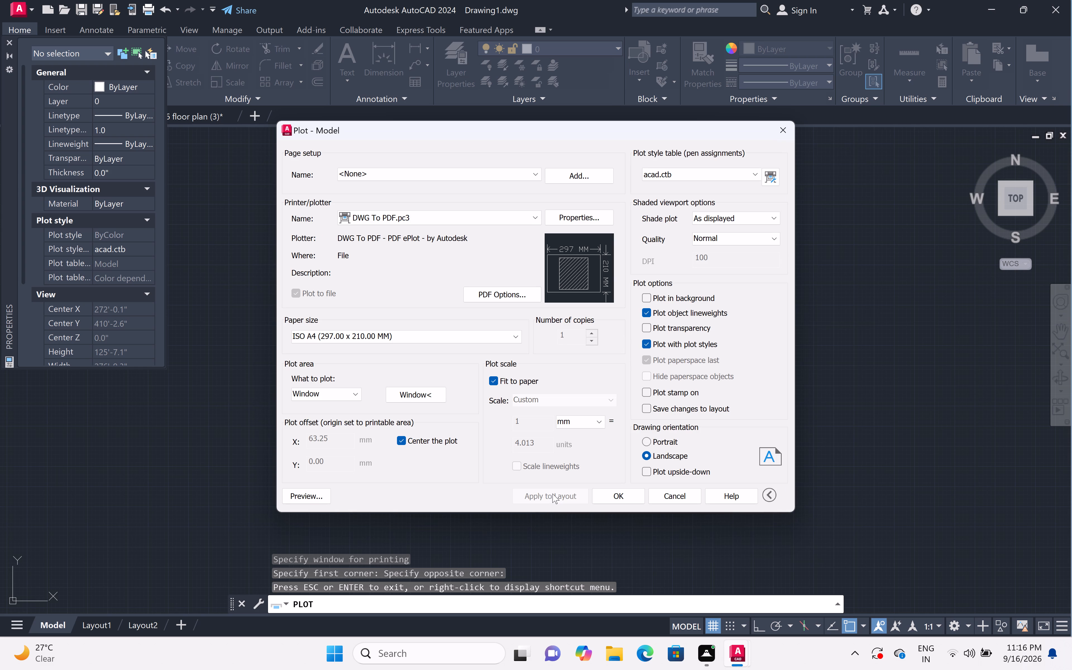
double_click(604, 494)
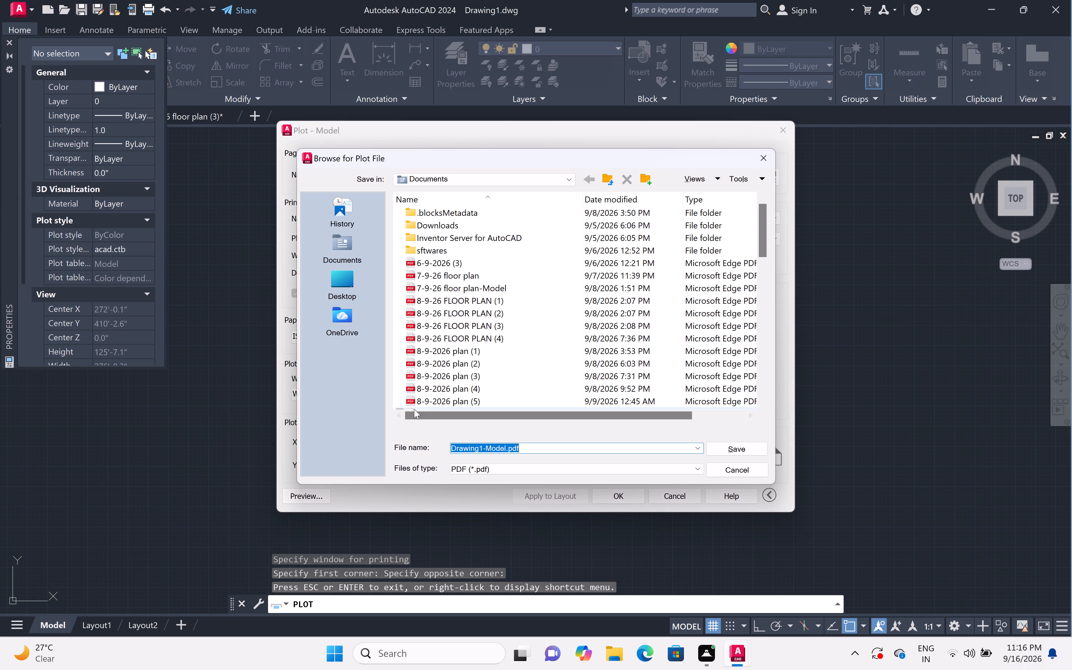
left_click(523, 447)
key("BackSpace")
key("BackSpace")
key("BackSpace")
key("BackSpace")
key("BackSpace")
key("BackSpace")
key("BackSpace")
key("BackSpace")
key("BackSpace")
key("BackSpace")
key("BackSpace")
key("BackSpace")
key("BackSpace")
key("BackSpace")
key("BackSpace")
key("BackSpace")
key("BackSpace")
key("BackSpace")
key("BackSpace")
key("BackSpace")
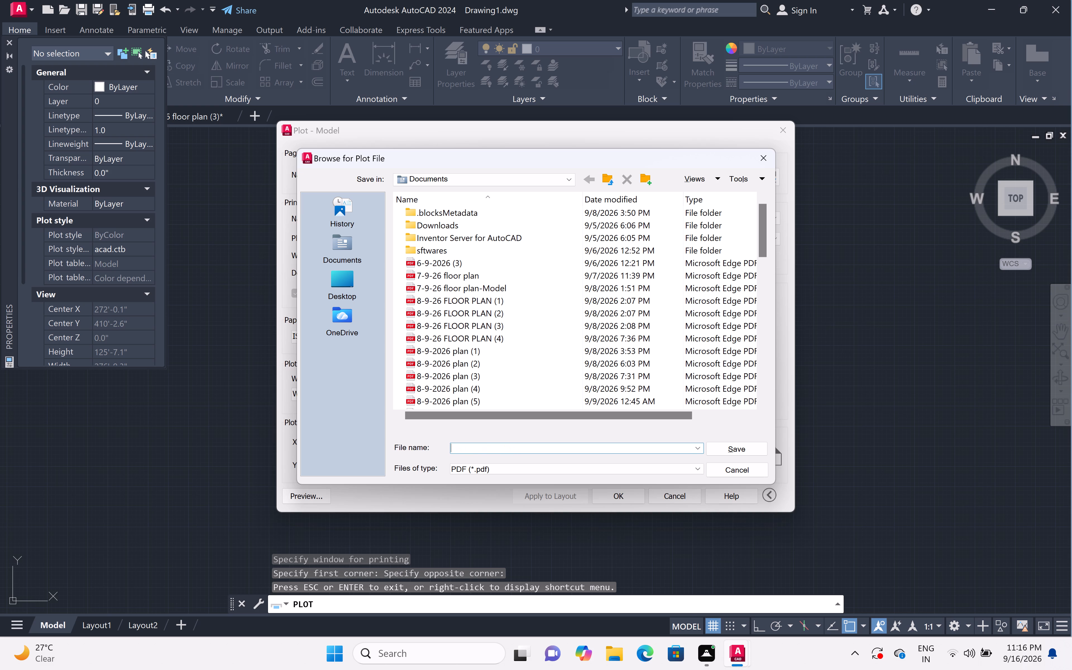
key("1")
key("6")
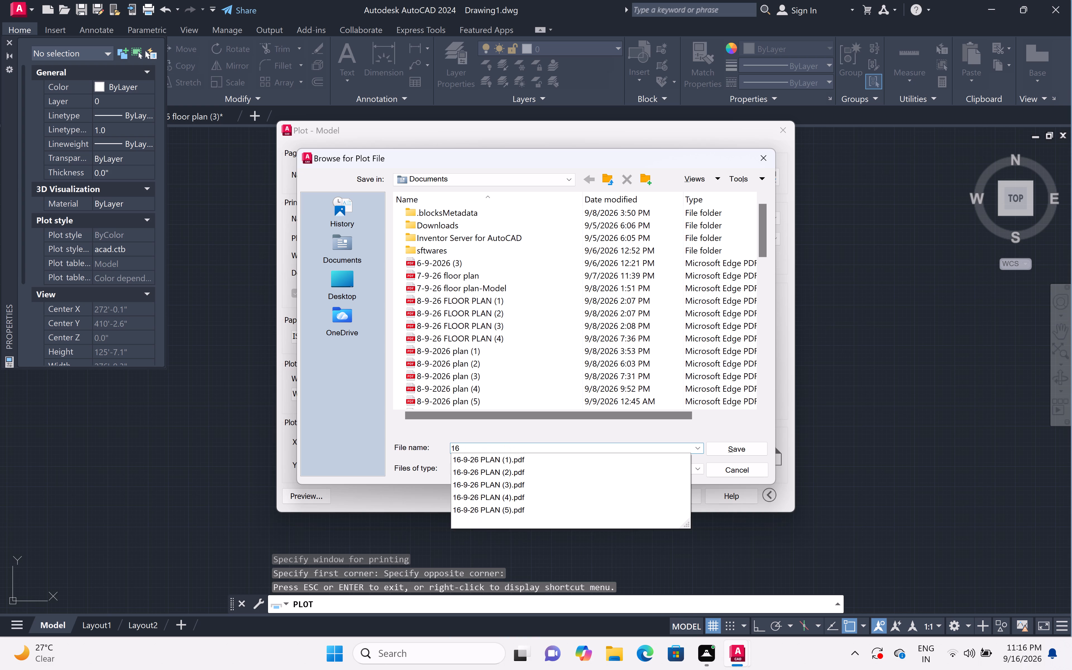
key("minus")
key("9")
key("minus")
key("2")
key("6")
key("space")
type("PLAN")
key("space")
key("shift+parenleft")
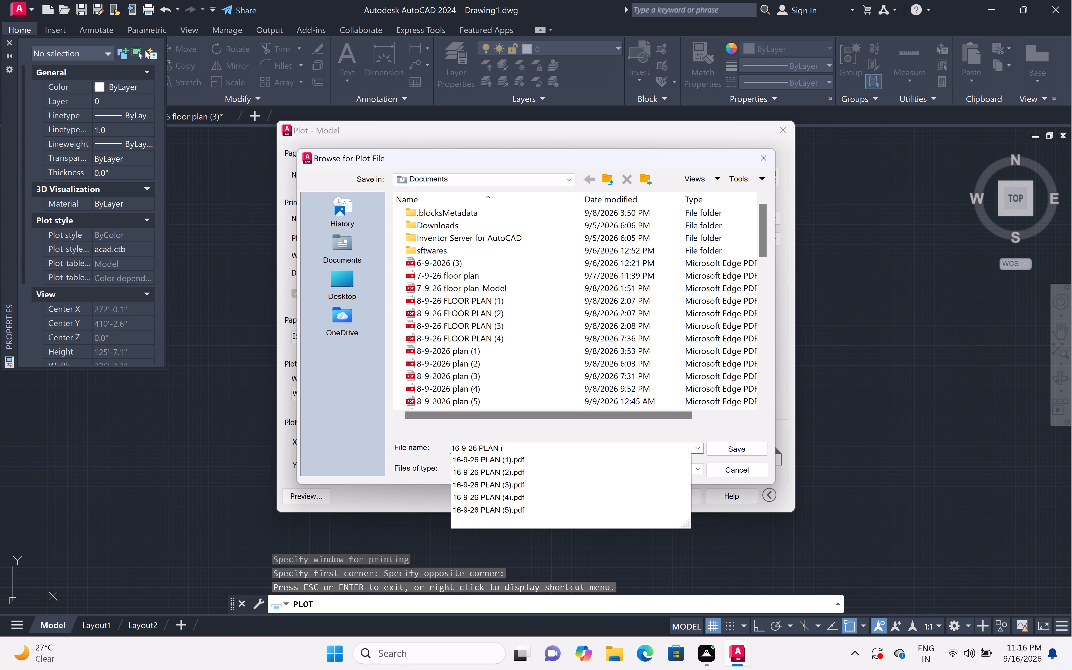
key("6")
key("shift+parenright")
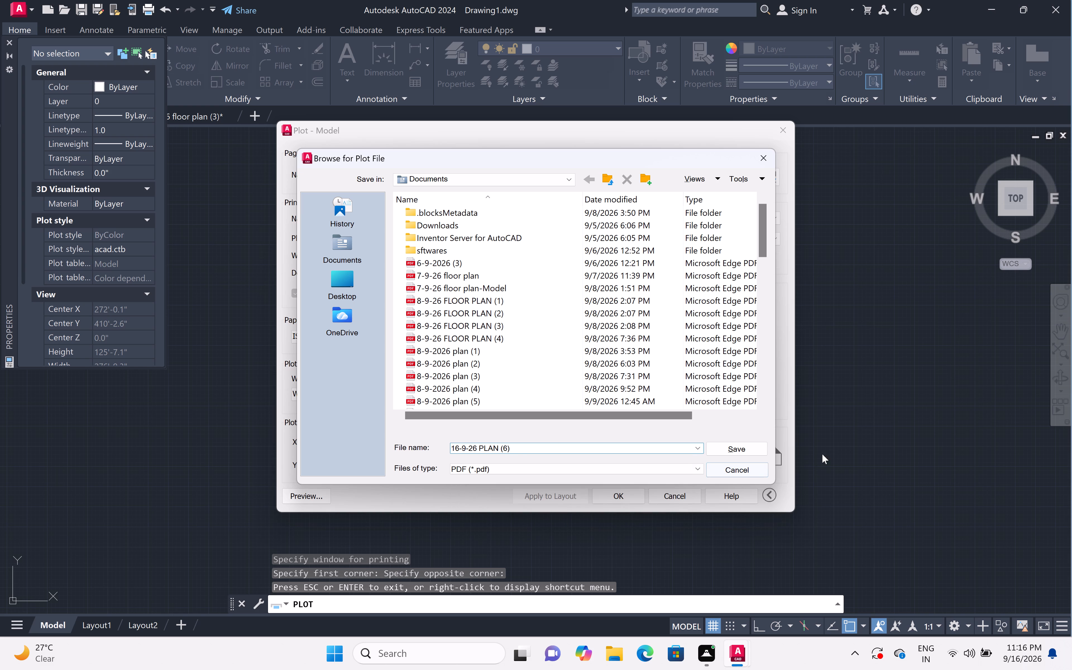
double_click(745, 447)
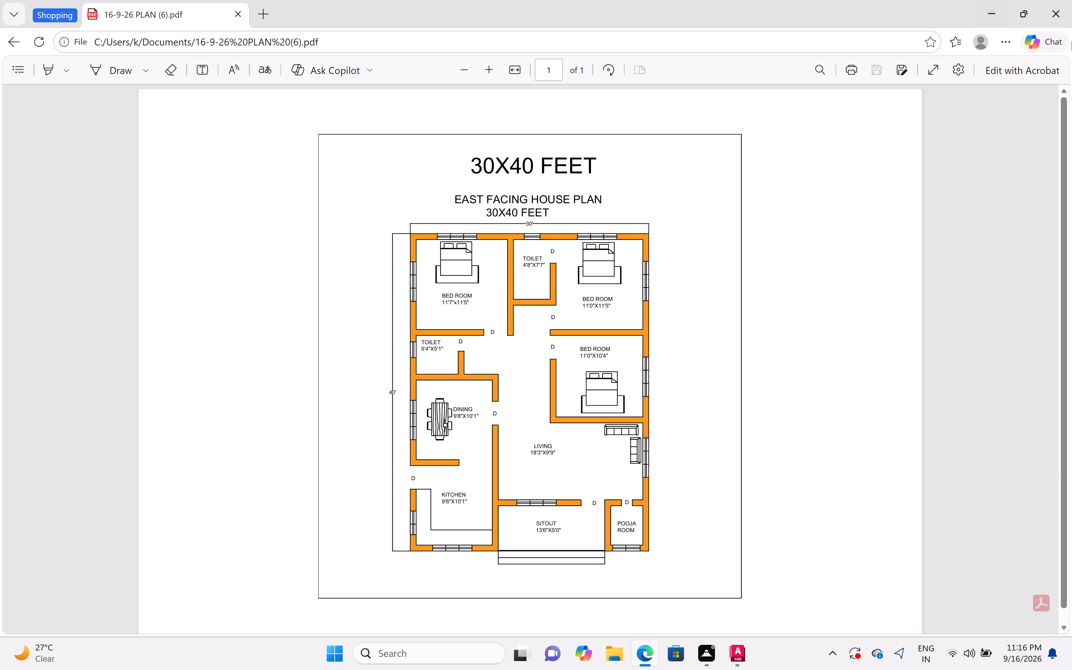
Close the plotted PDF in Microsoft Edge and close the drawing's Properties palette.
double_click(1047, 12)
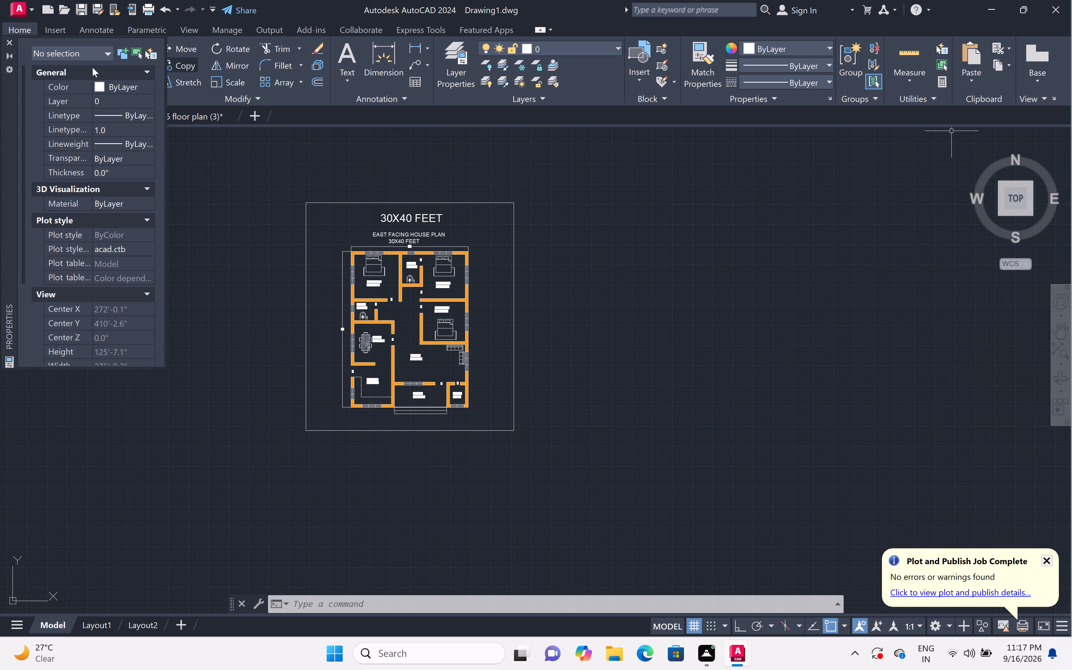
left_click(6, 38)
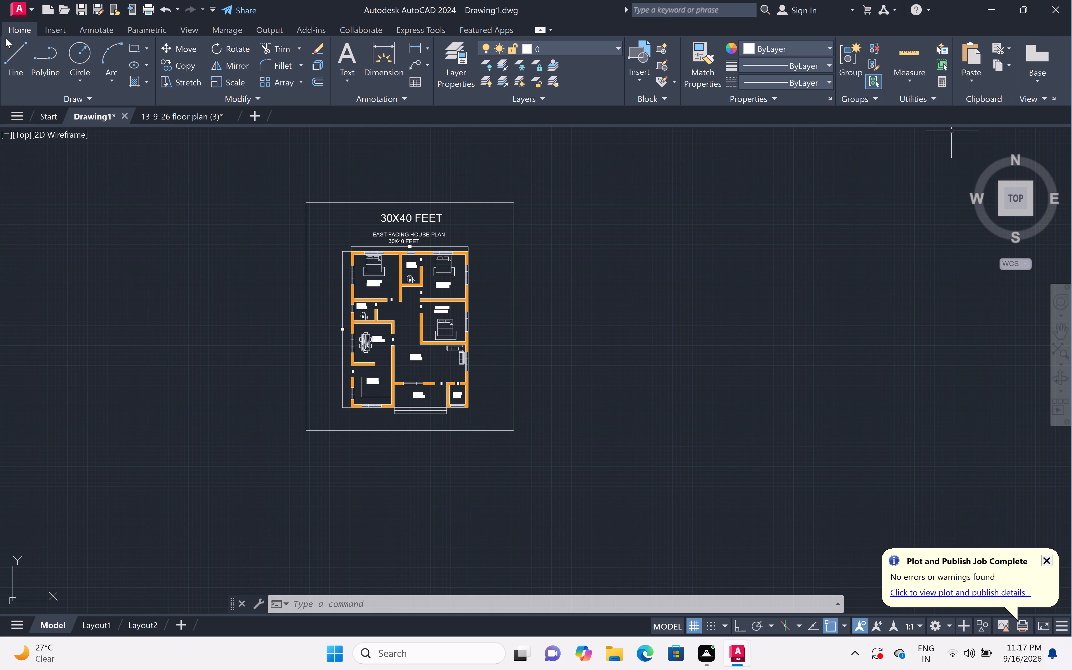
Save the house plan drawing in the Documents folder as "16-9-26 PLAN (6)" in AutoCAD 2018 Drawing format.
left_click(13, 12)
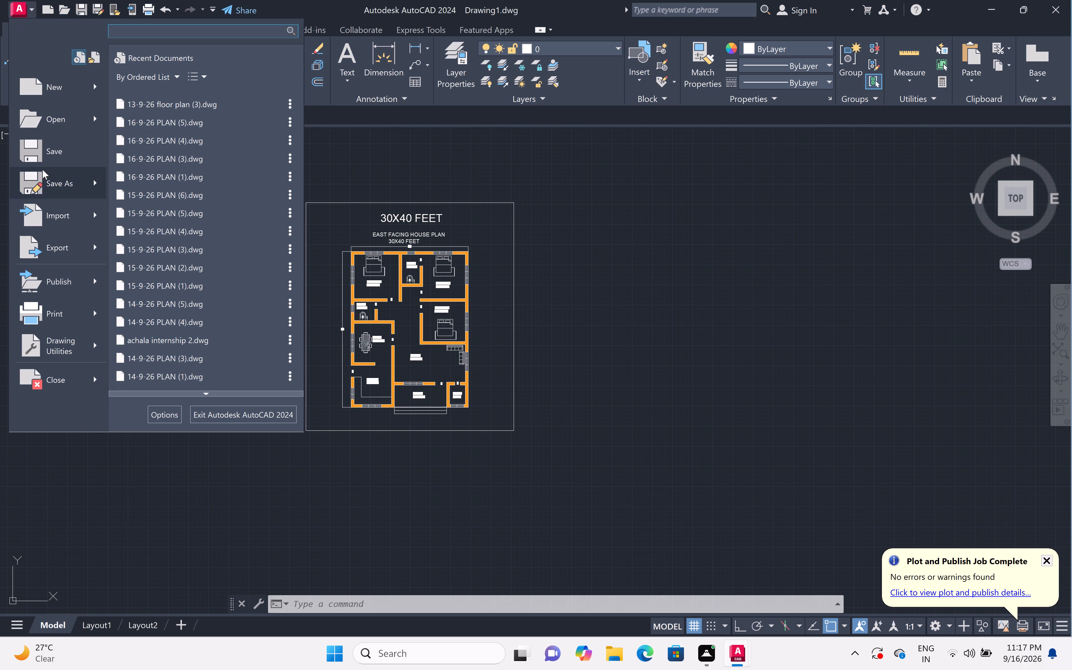
left_click(83, 143)
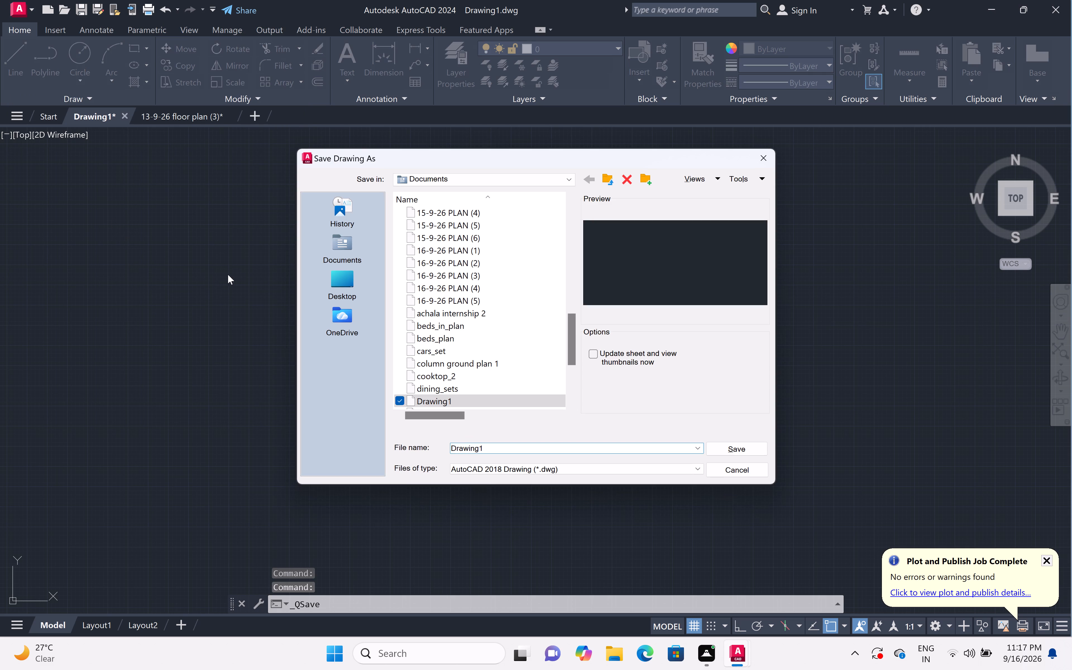
left_click(484, 446)
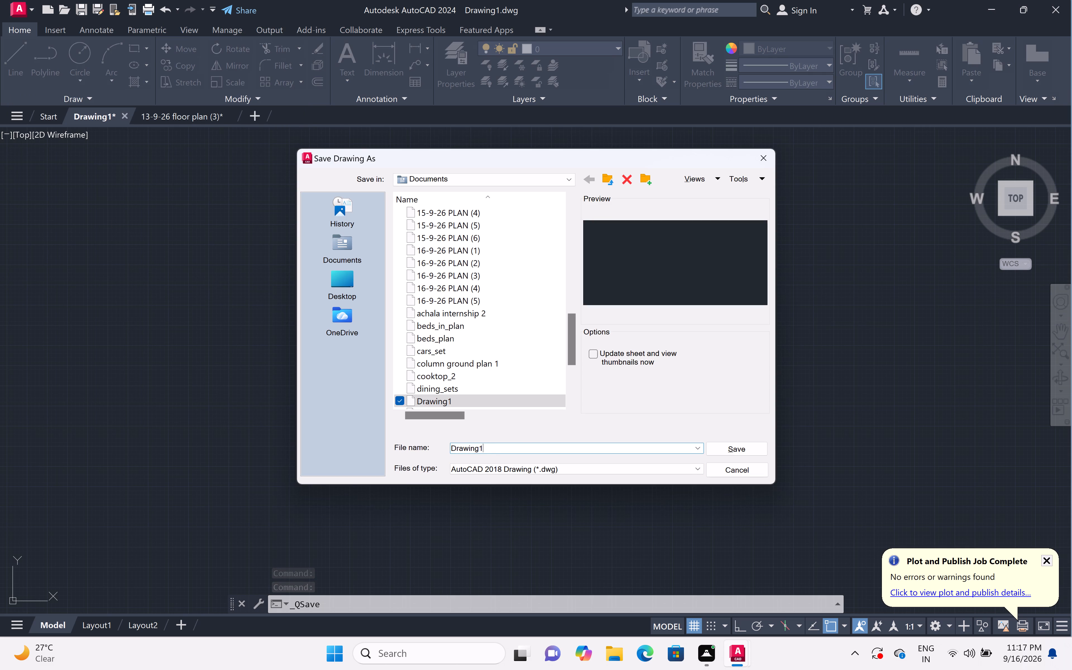
key("BackSpace")
key("BackSpace")
key("BackSpace")
key("BackSpace")
key("BackSpace")
key("BackSpace")
key("BackSpace")
key("BackSpace")
key("BackSpace")
key("BackSpace")
key("BackSpace")
key("BackSpace")
key("BackSpace")
key("BackSpace")
key("BackSpace")
key("BackSpace")
key("BackSpace")
key("BackSpace")
key("BackSpace")
key("BackSpace")
type("16")
type("-9-")
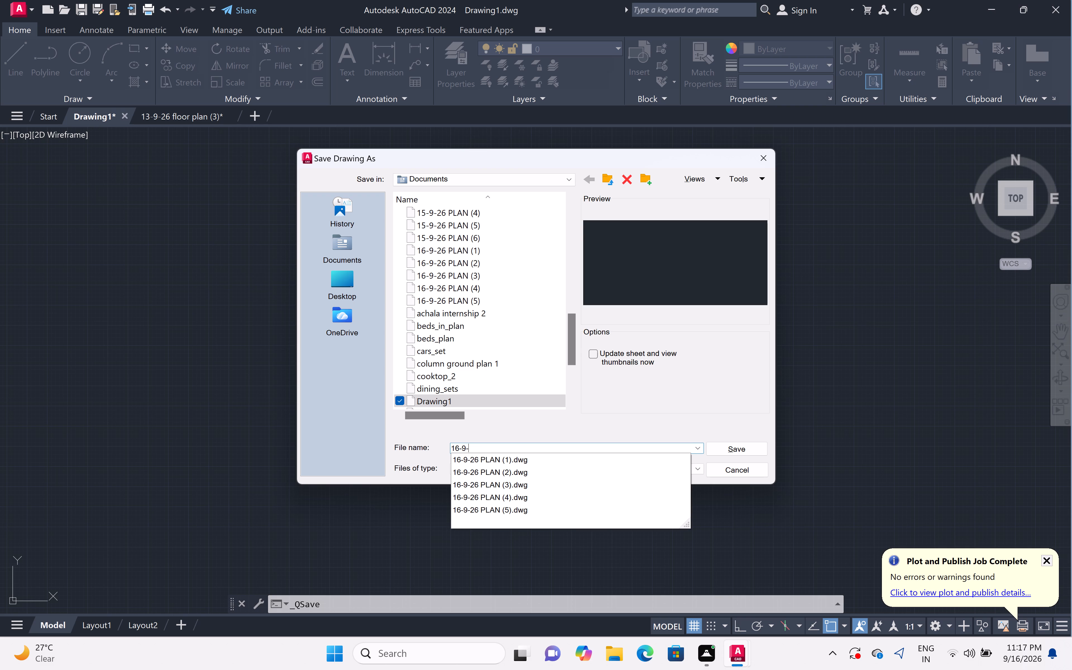
type("26")
key("space")
type("PLAN")
key("space")
key("shift+parenleft")
key("6")
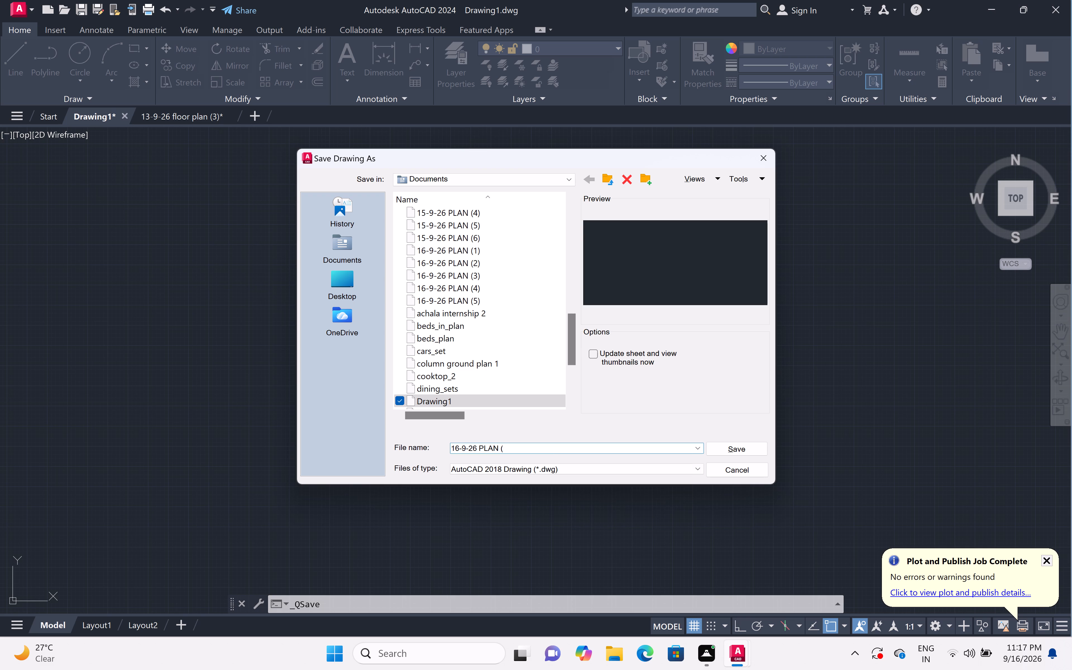
key("shift+parenright")
left_click(733, 448)
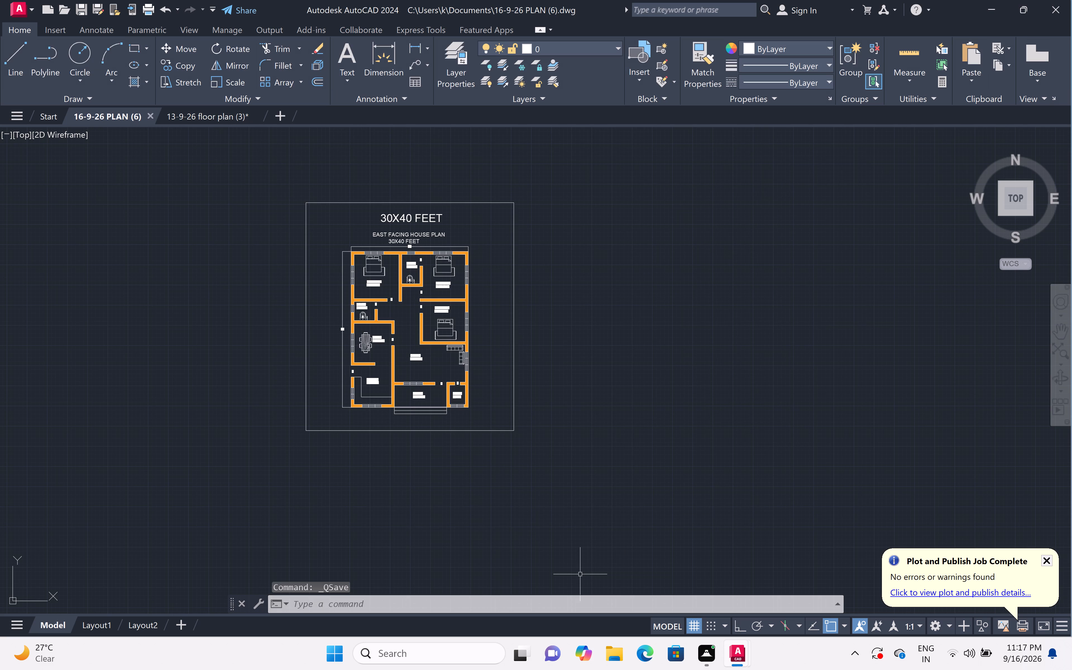
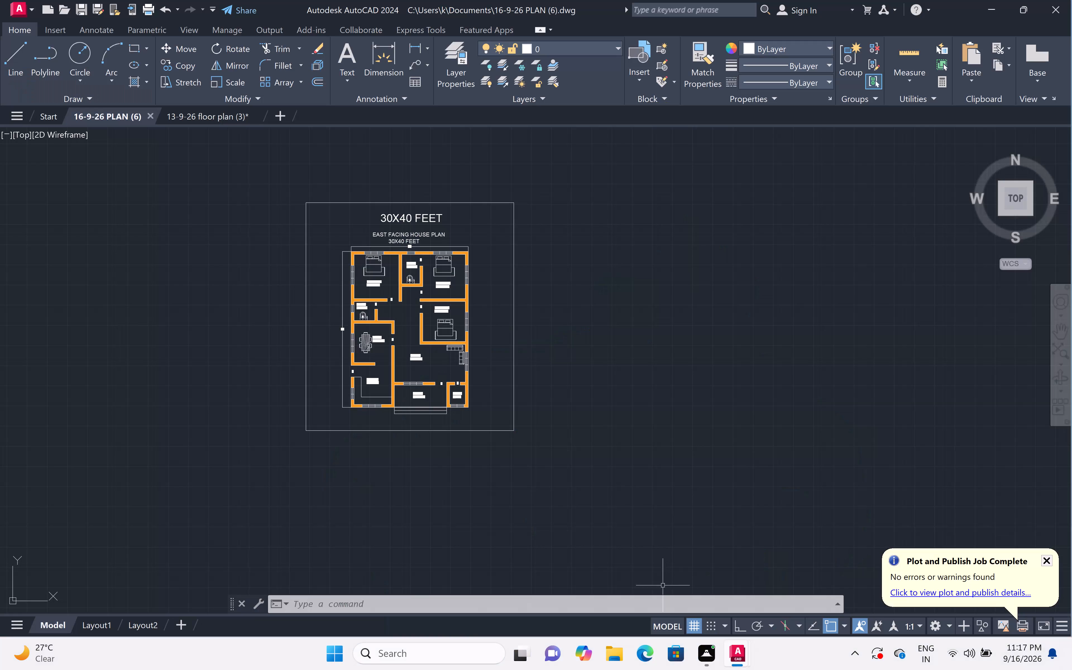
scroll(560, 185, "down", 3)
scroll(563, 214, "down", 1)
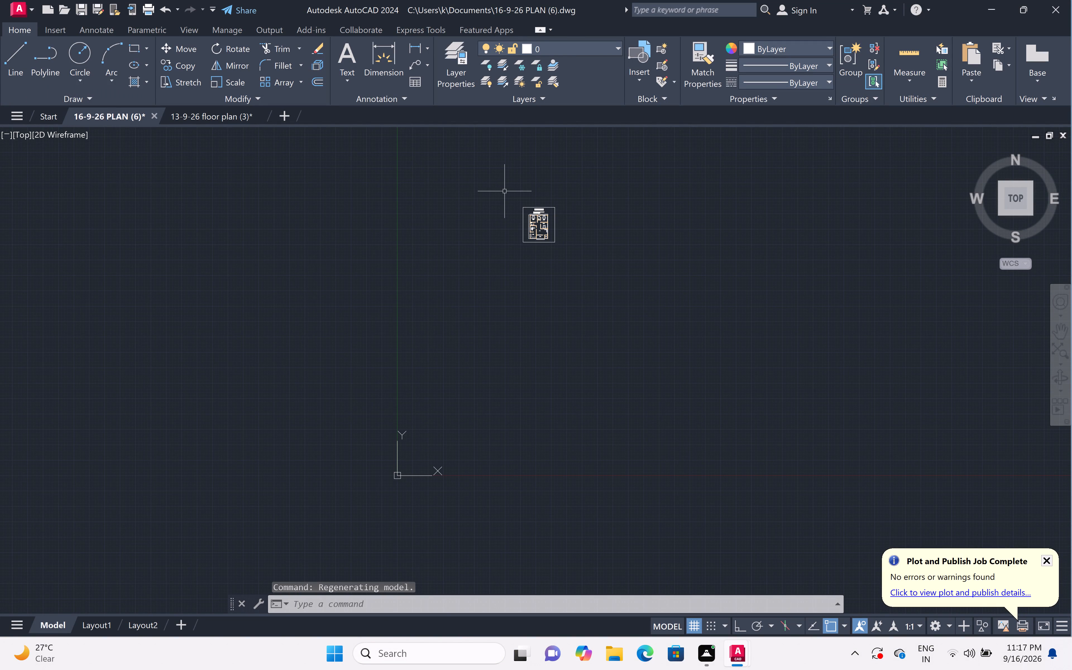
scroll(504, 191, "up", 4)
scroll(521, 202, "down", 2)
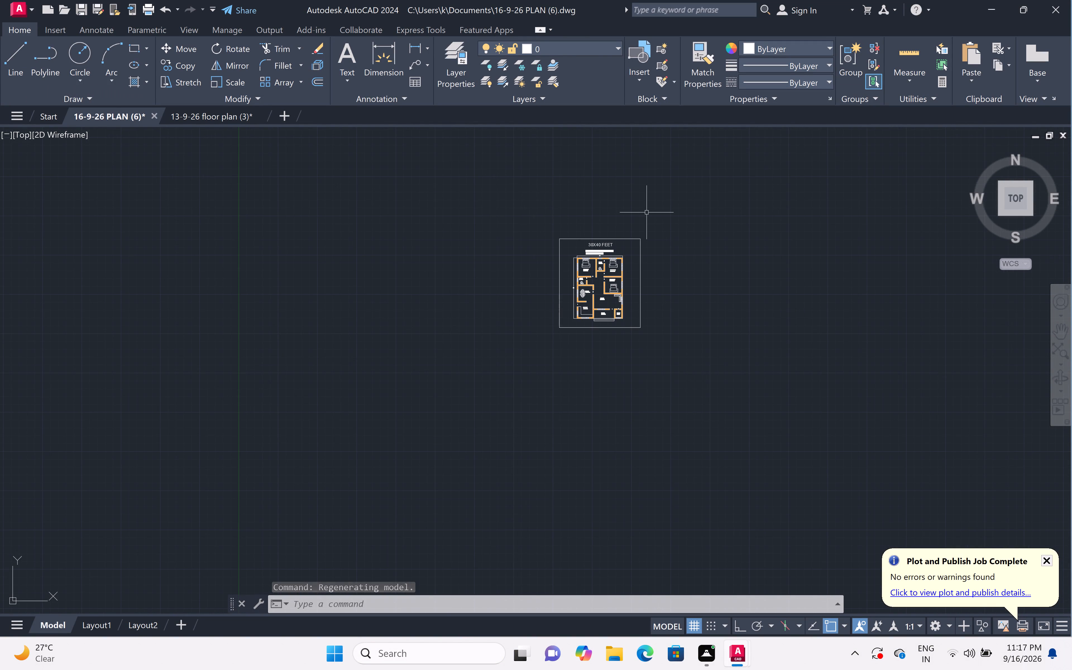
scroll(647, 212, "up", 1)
Close the "13-9-26 floor plan (3)" drawing and save its changes.
left_click(219, 117)
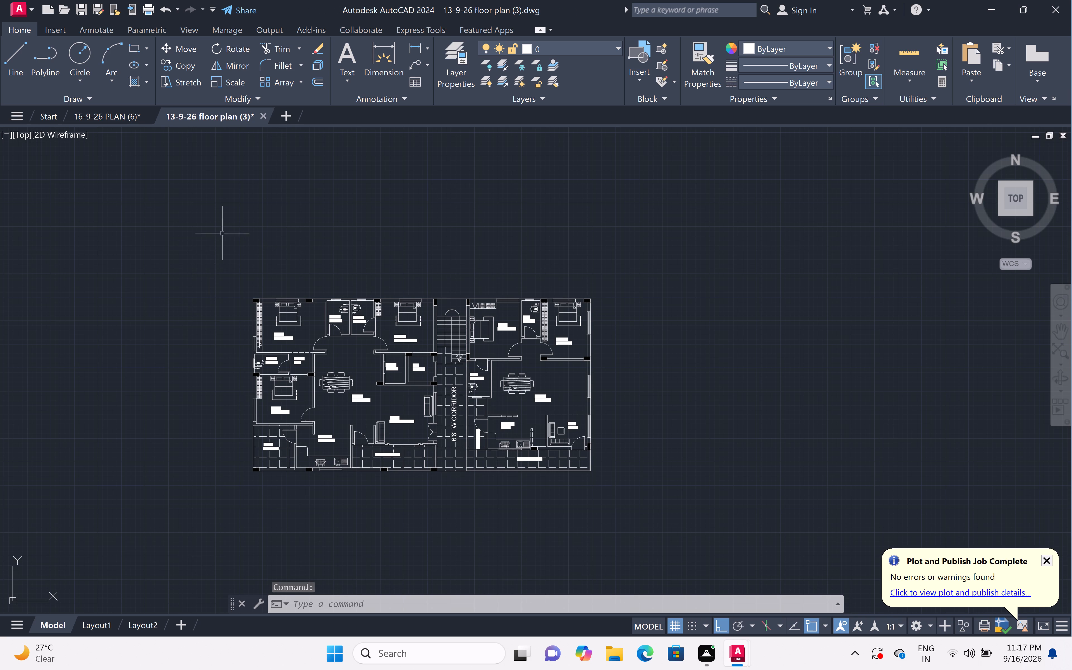
triple_click(264, 113)
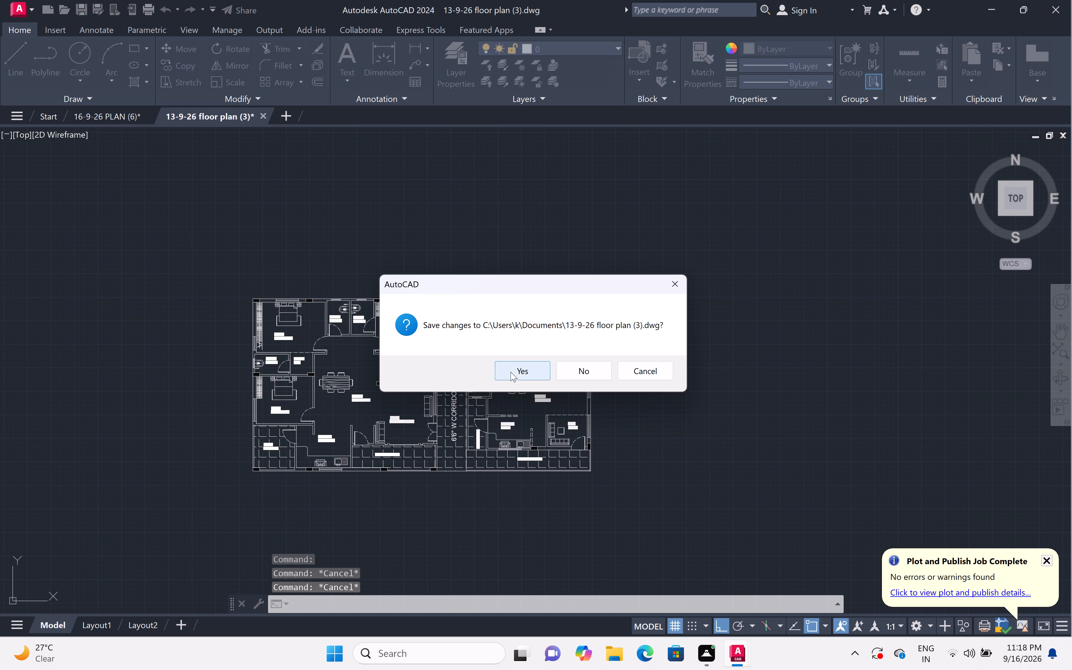
left_click(511, 372)
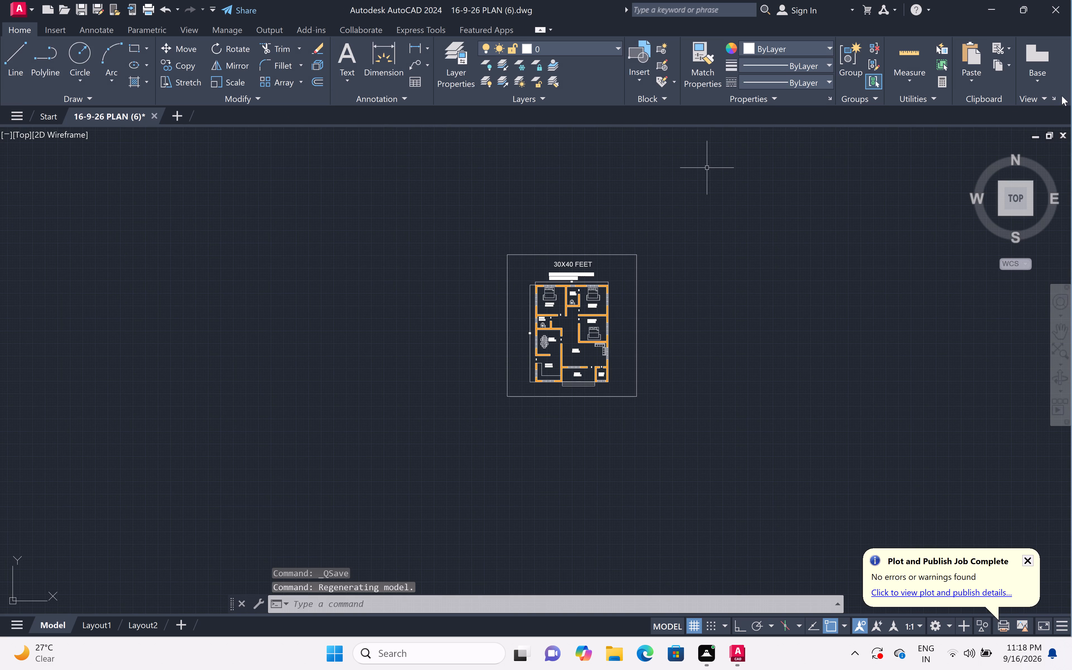
Exit the application, saving the changes to the "16-9-26 PLAN (6)" drawing.
double_click(1059, 9)
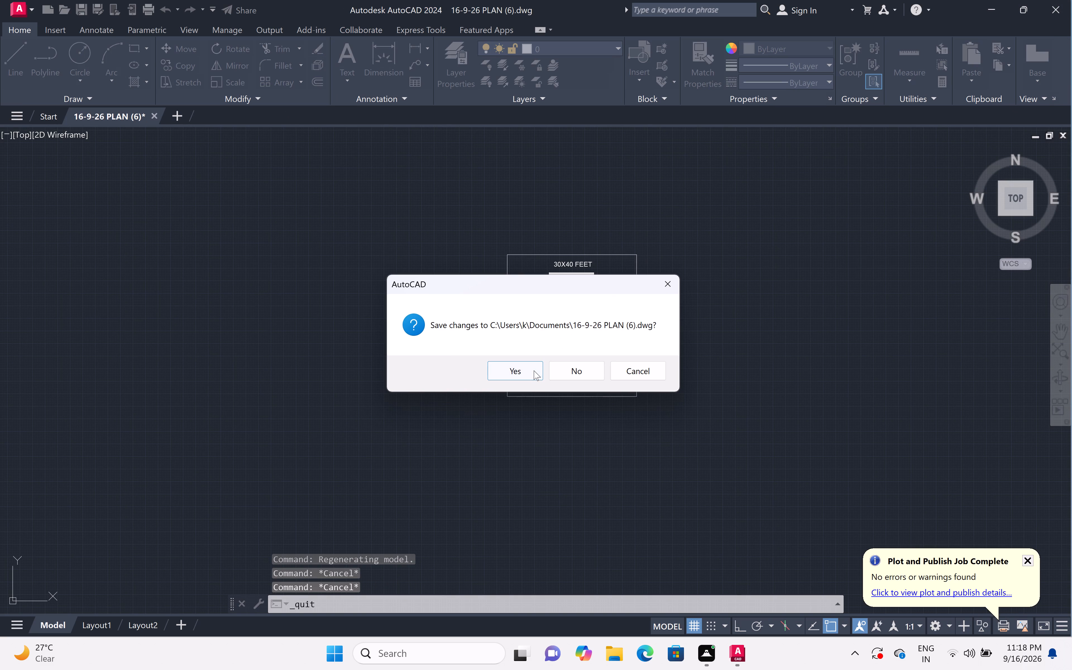
double_click(534, 370)
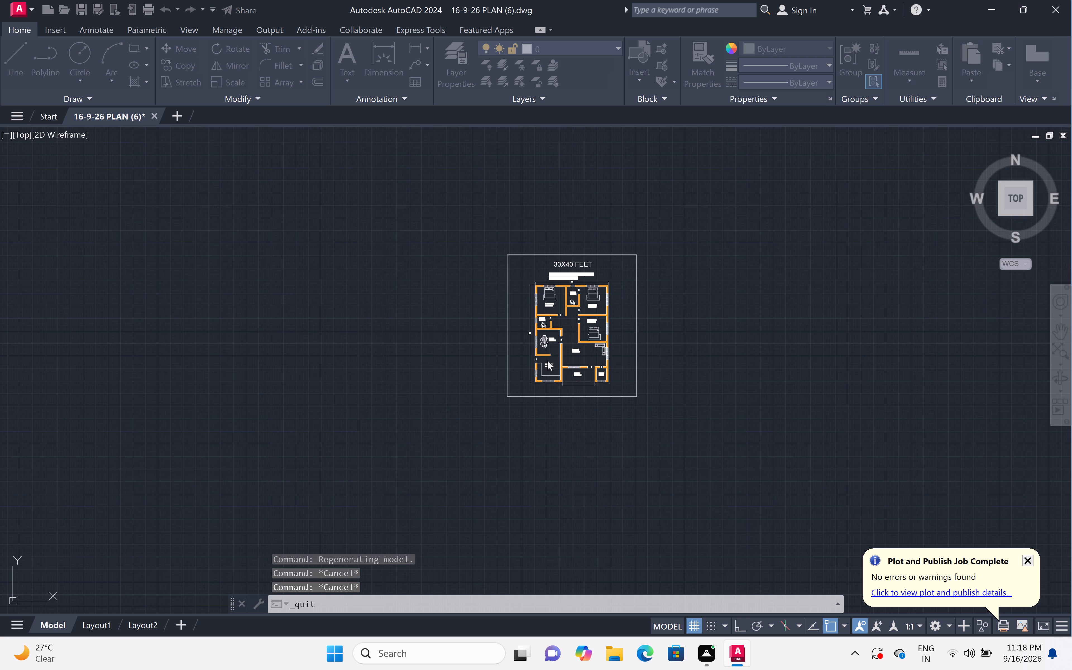